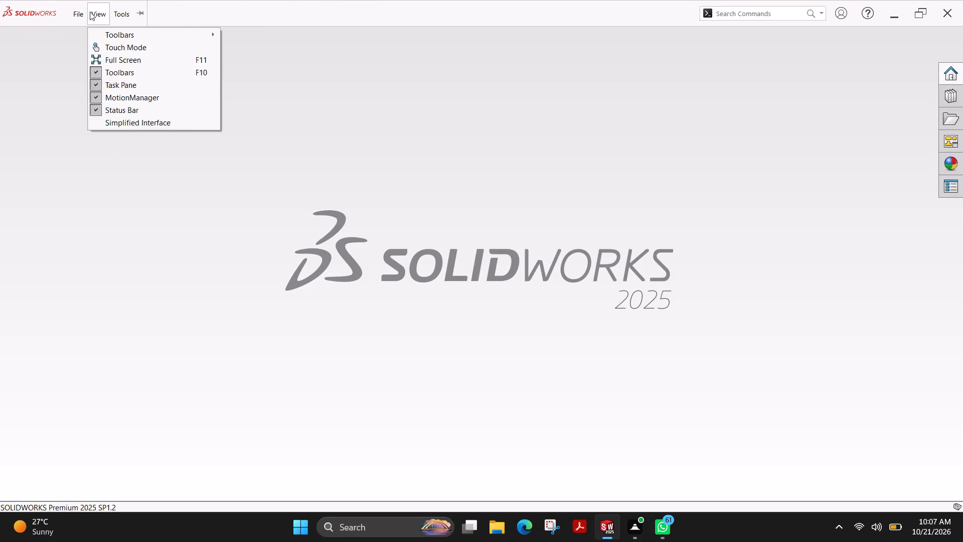
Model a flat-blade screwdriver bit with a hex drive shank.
Create a new part document.
left_click(386, 121)
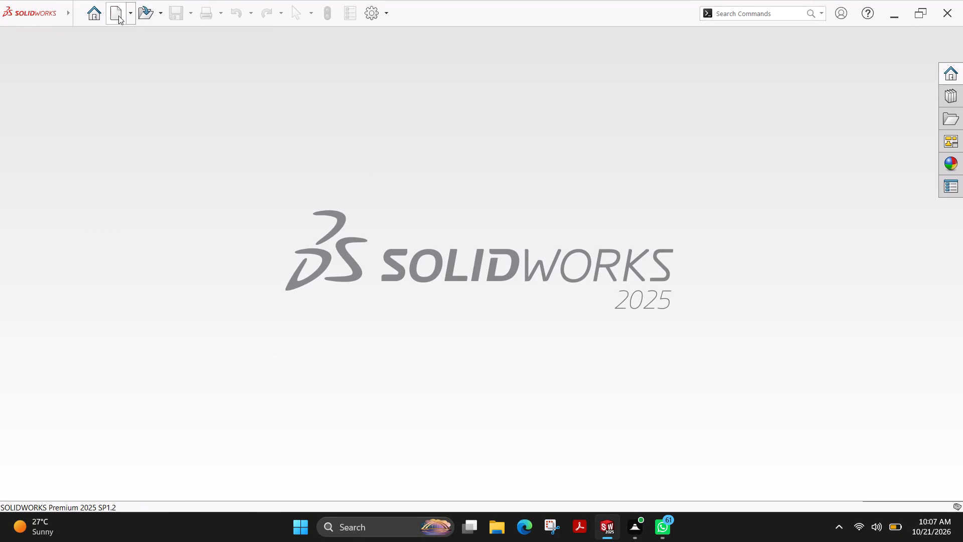
left_click(119, 15)
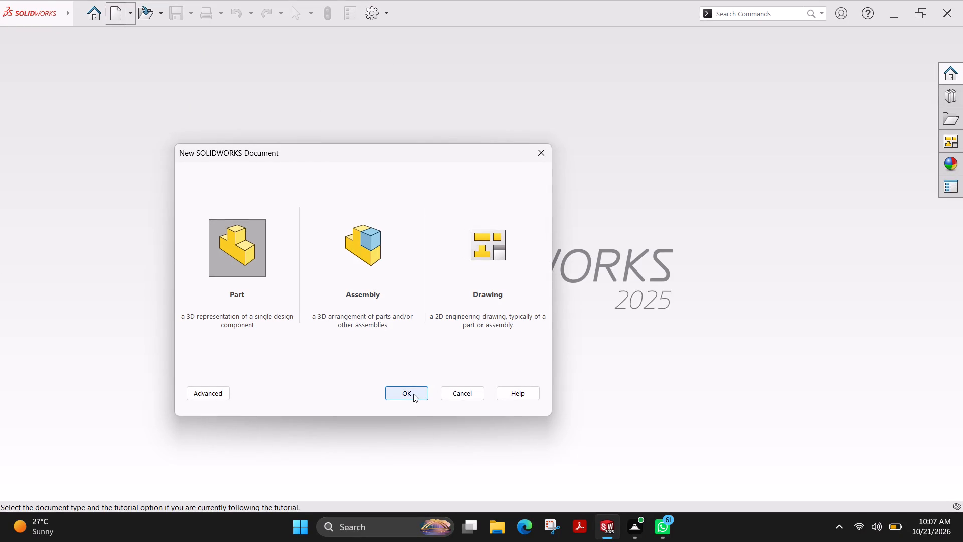
left_click(413, 394)
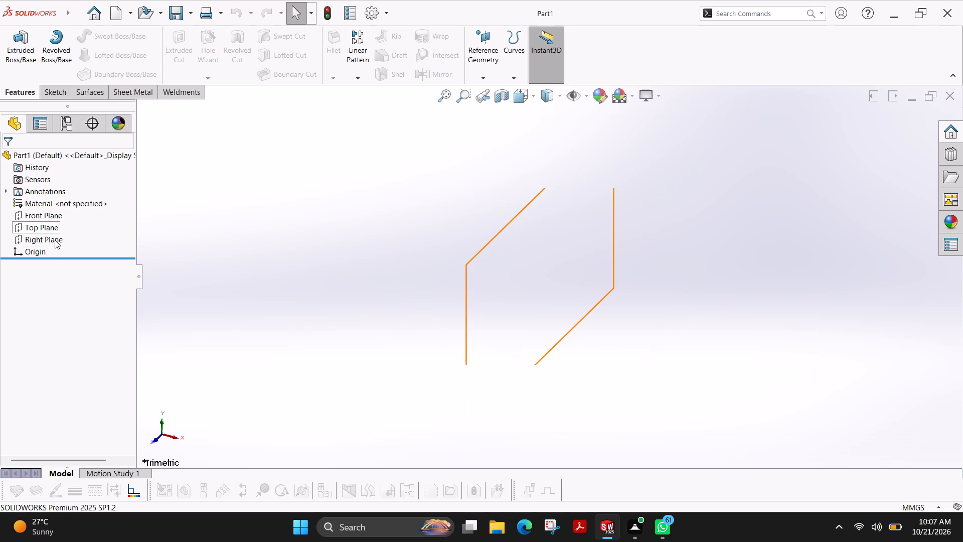
Start a sketch on the Front Plane and draw a circle of about 29 mm radius centred on the origin.
left_click(50, 214)
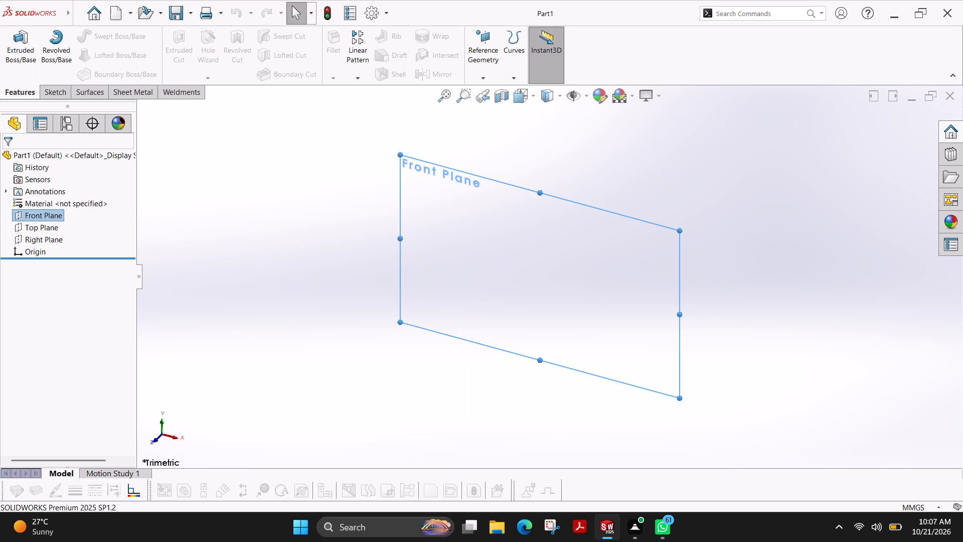
left_click(59, 98)
left_click(21, 47)
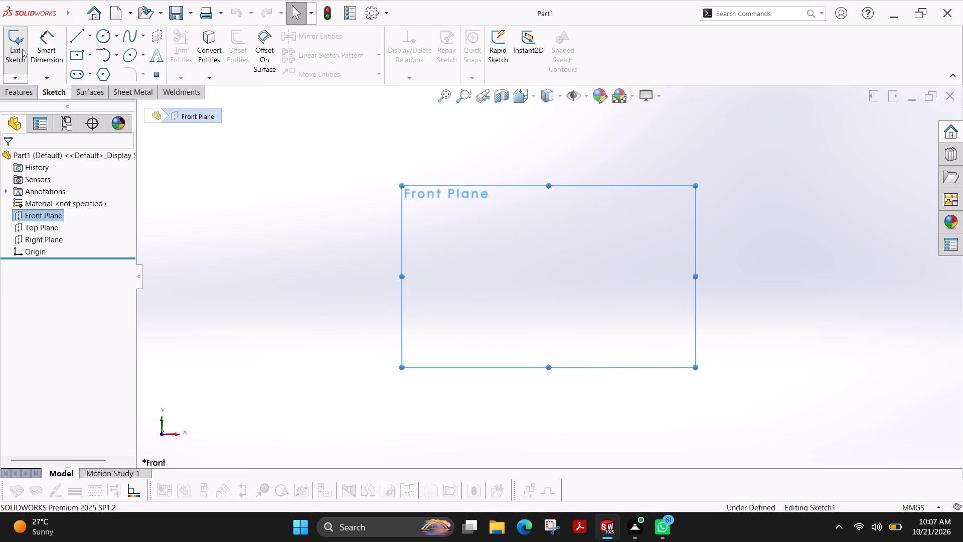
left_click(103, 38)
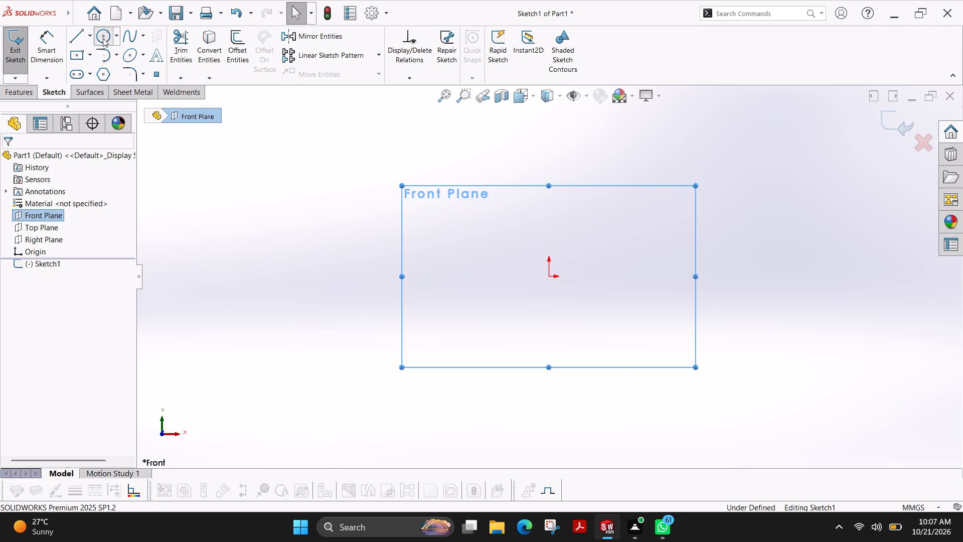
left_click(548, 277)
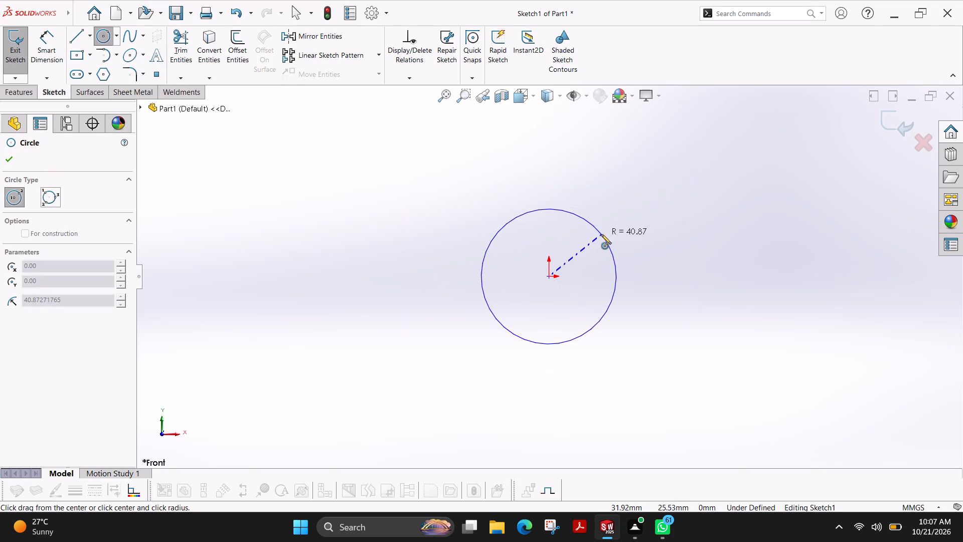
left_click(584, 243)
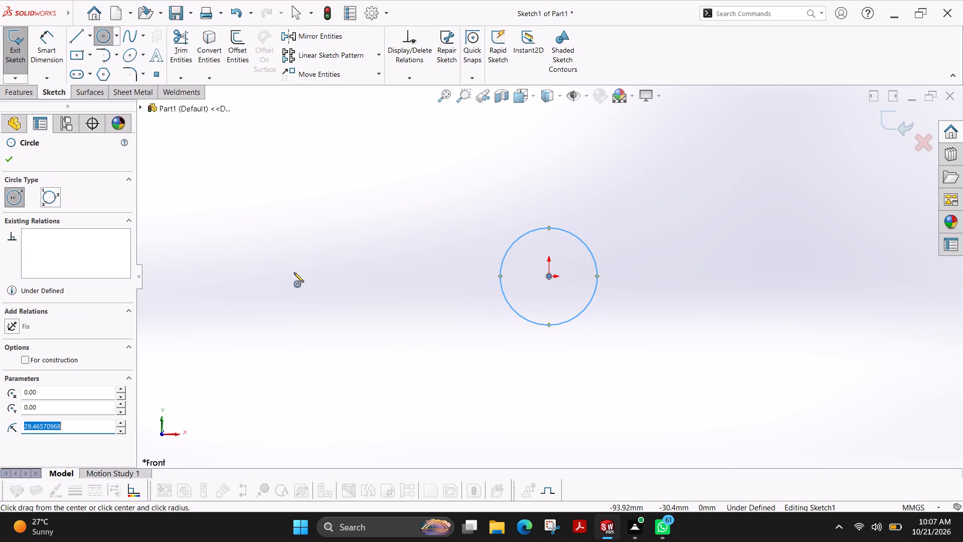
Dimension the circle's diameter as 9 mm.
left_click(46, 48)
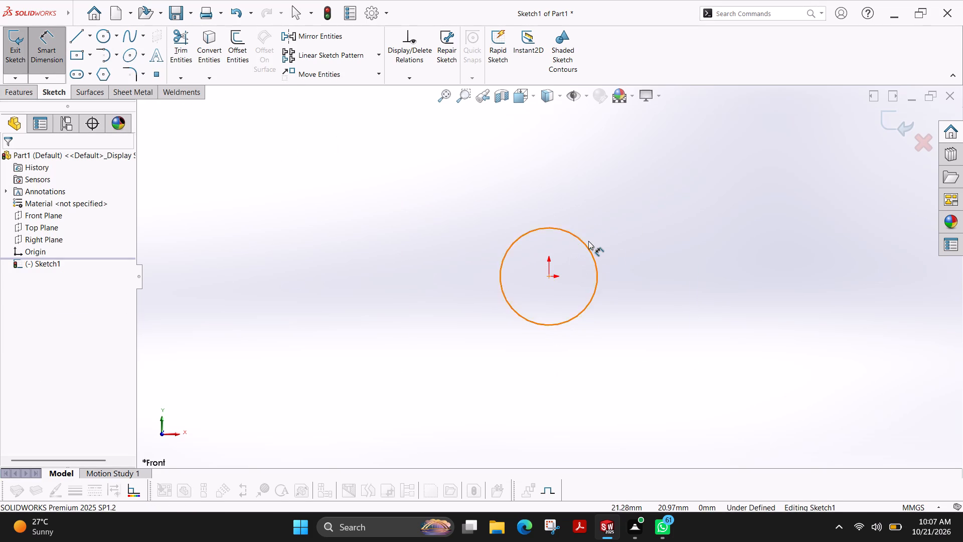
left_click(584, 241)
left_click(645, 178)
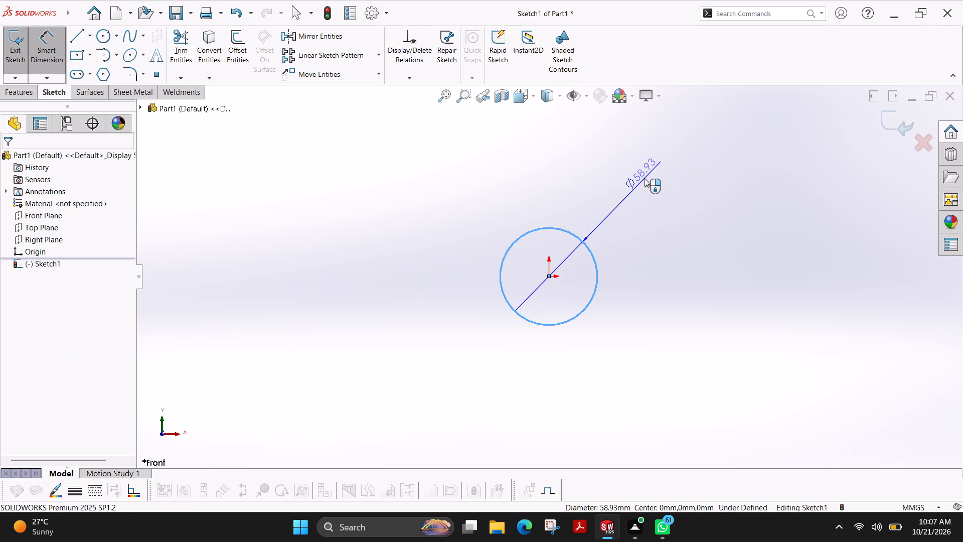
key("9")
key("Return")
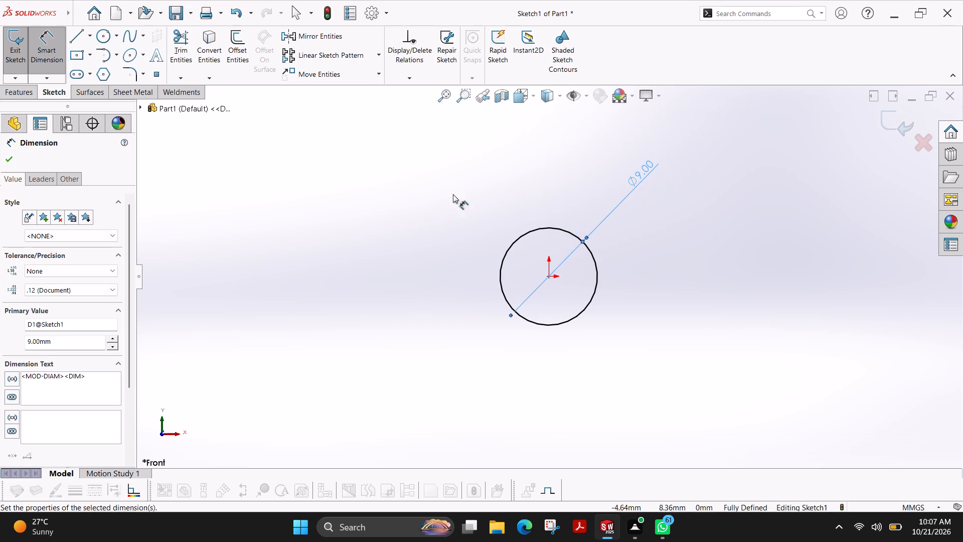
left_click(11, 156)
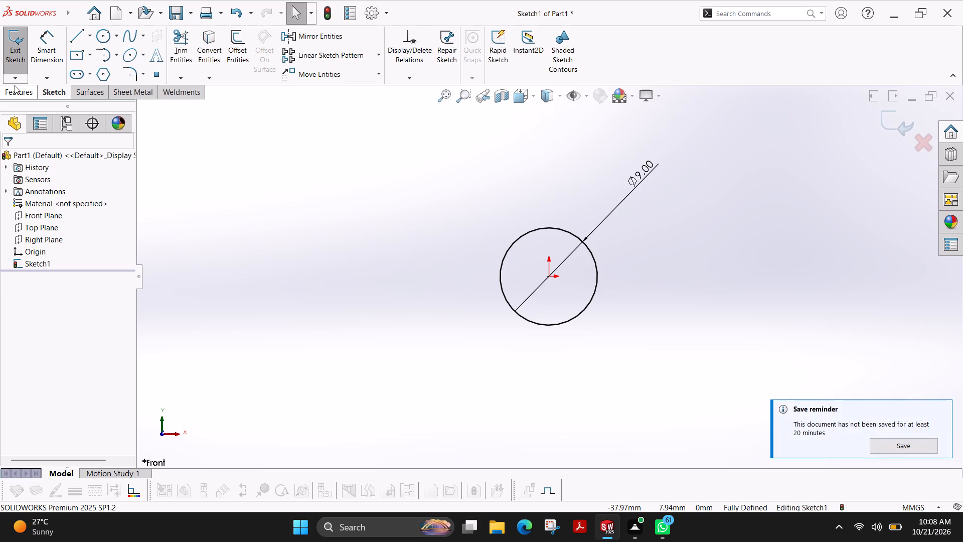
Extrude the circle as a blind boss 140 mm deep in the reversed direction.
left_click(22, 92)
left_click(25, 38)
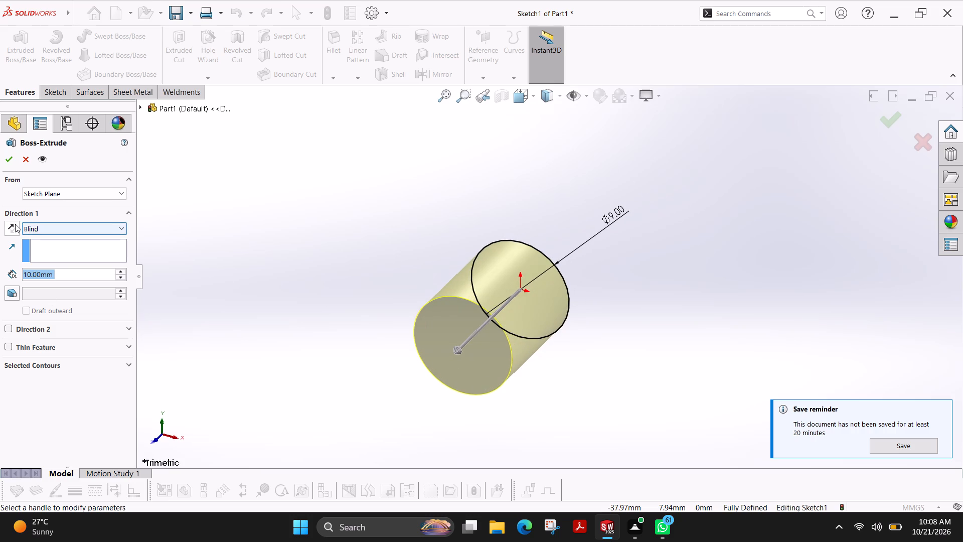
left_click(15, 224)
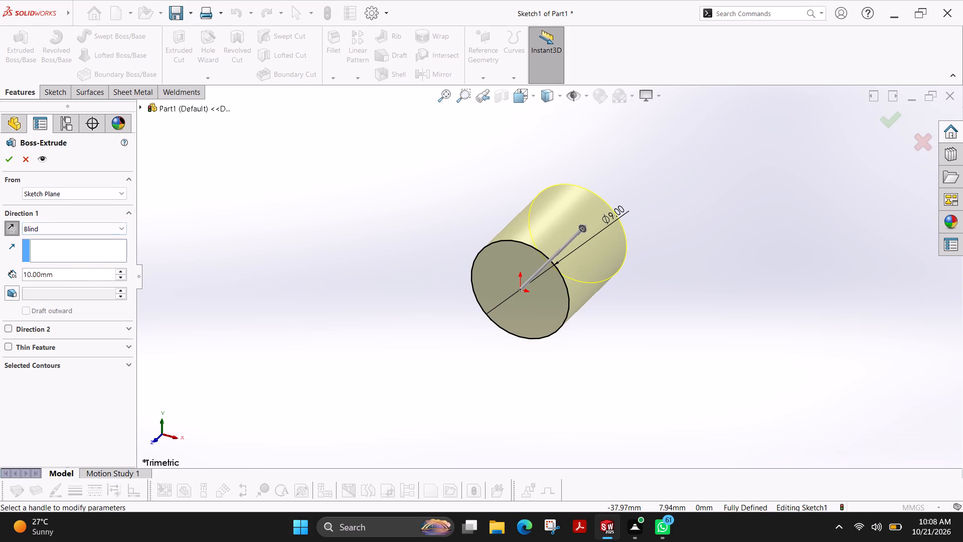
double_click(79, 275)
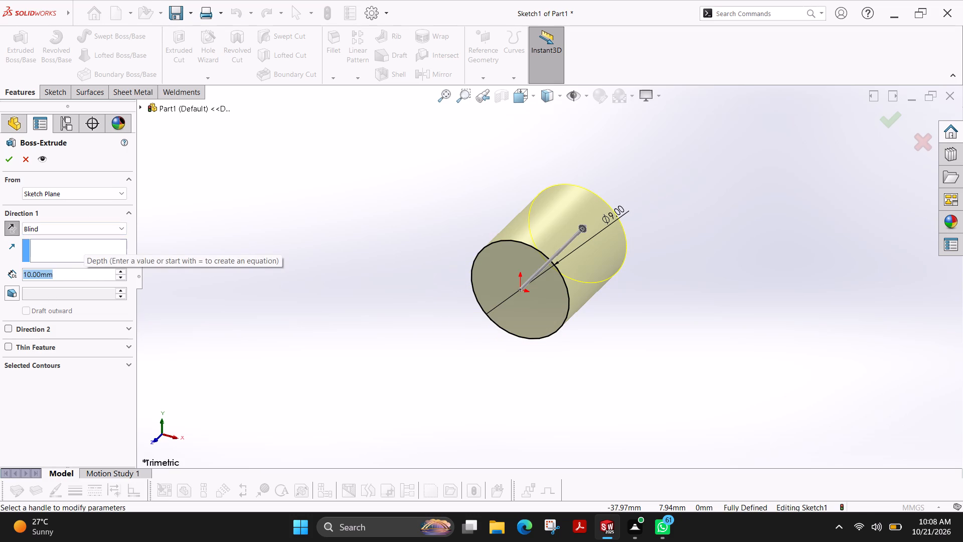
type("140")
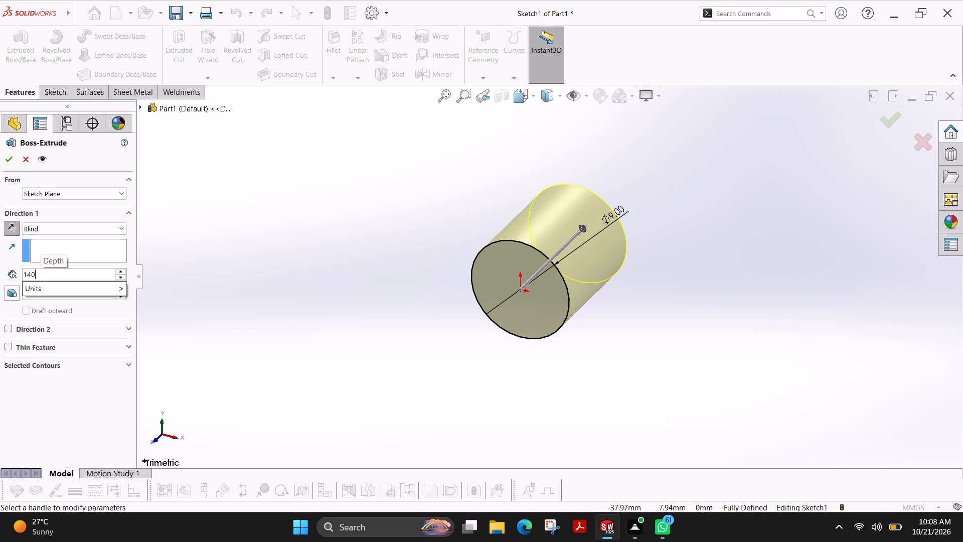
key("Return")
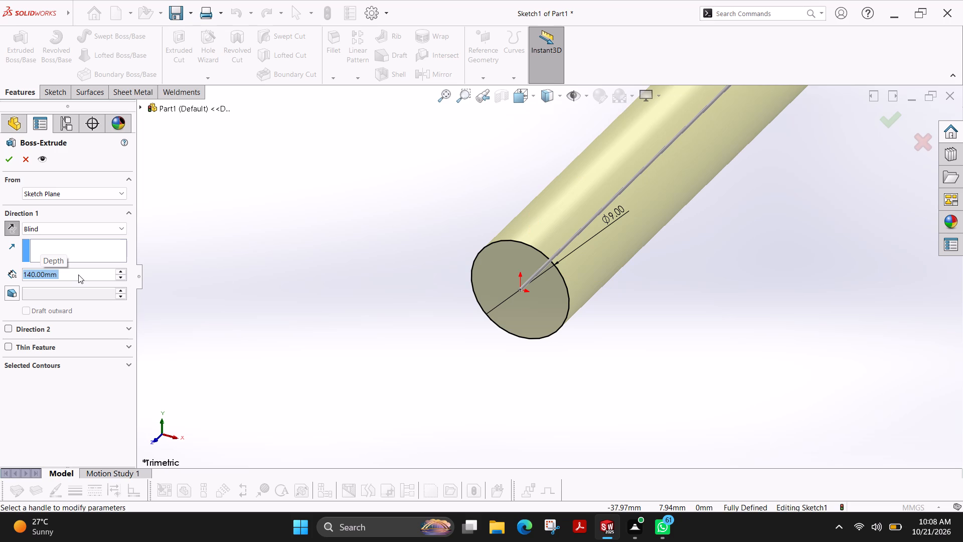
left_click(7, 163)
Start a sketch on the rod's front end face and draw a six-sided inscribed-circle polygon centred on the origin, about 6 mm across flats.
scroll(575, 322, "up", 2)
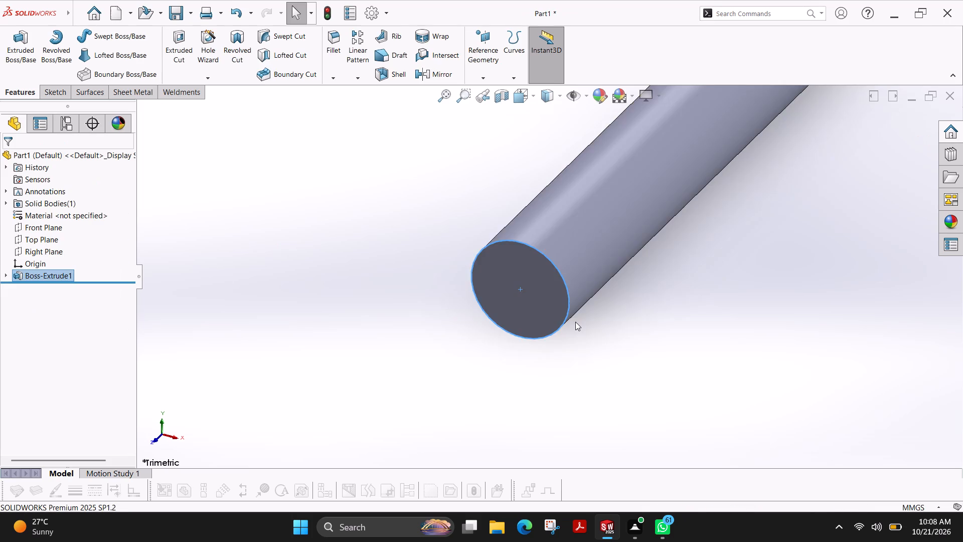
scroll(575, 322, "up", 3)
scroll(615, 282, "up", 4)
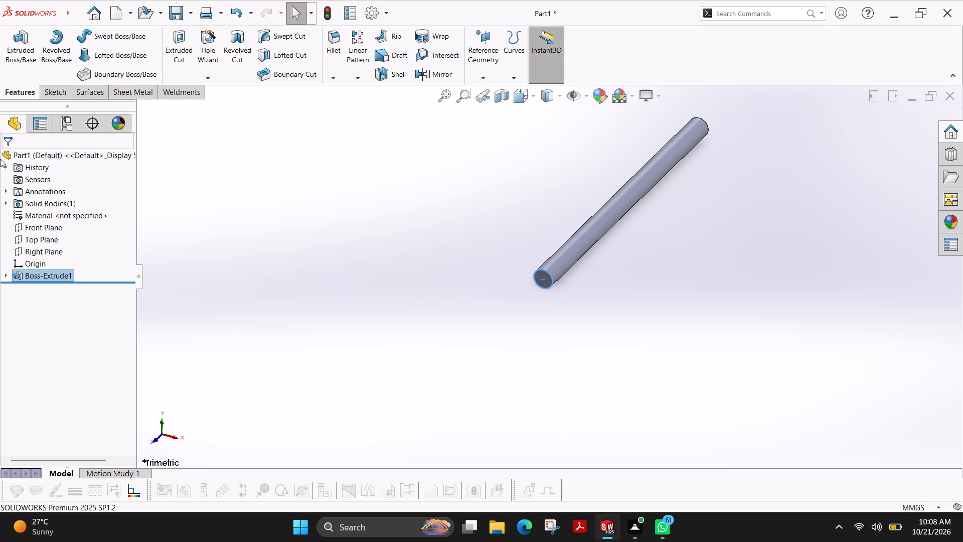
left_click(50, 95)
left_click(6, 45)
scroll(562, 286, "down", 3)
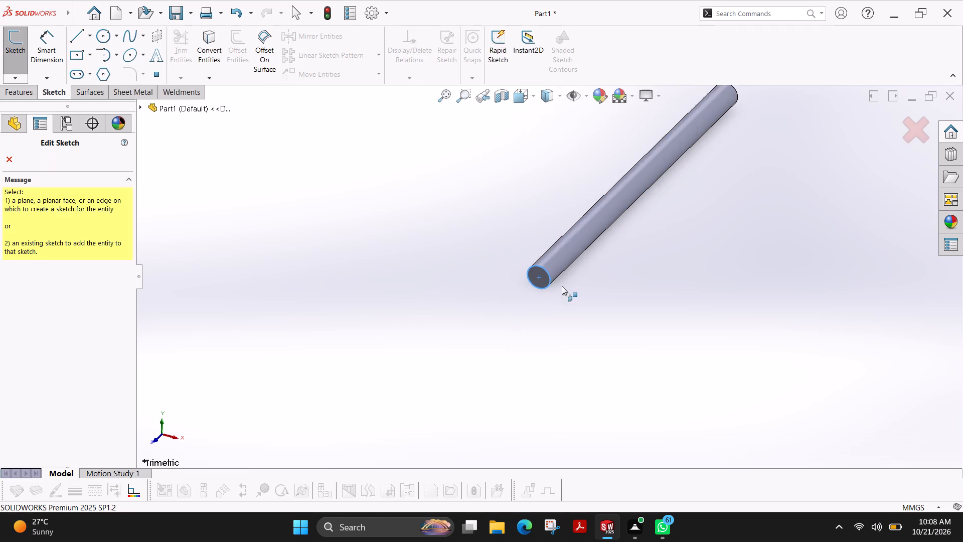
scroll(562, 286, "down", 1)
scroll(532, 258, "down", 3)
left_click(494, 279)
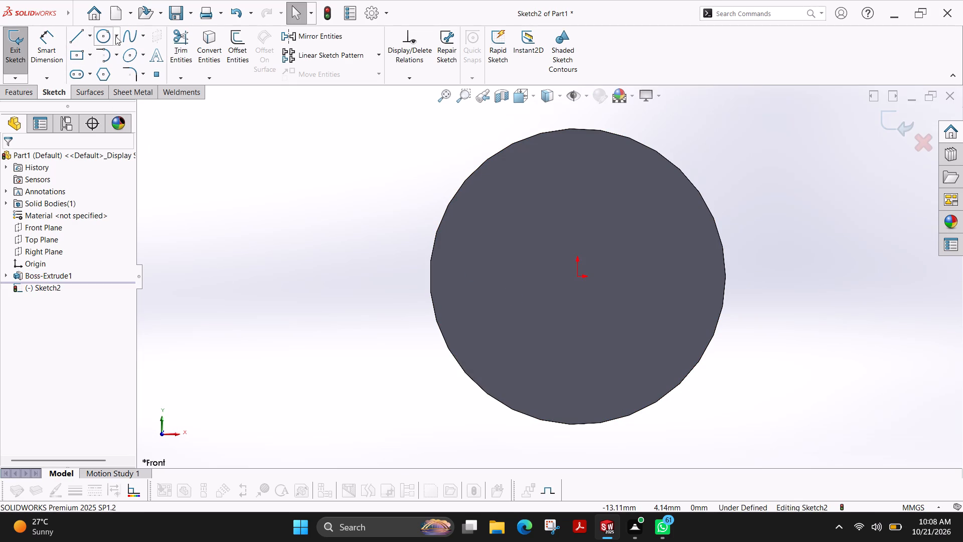
left_click(106, 78)
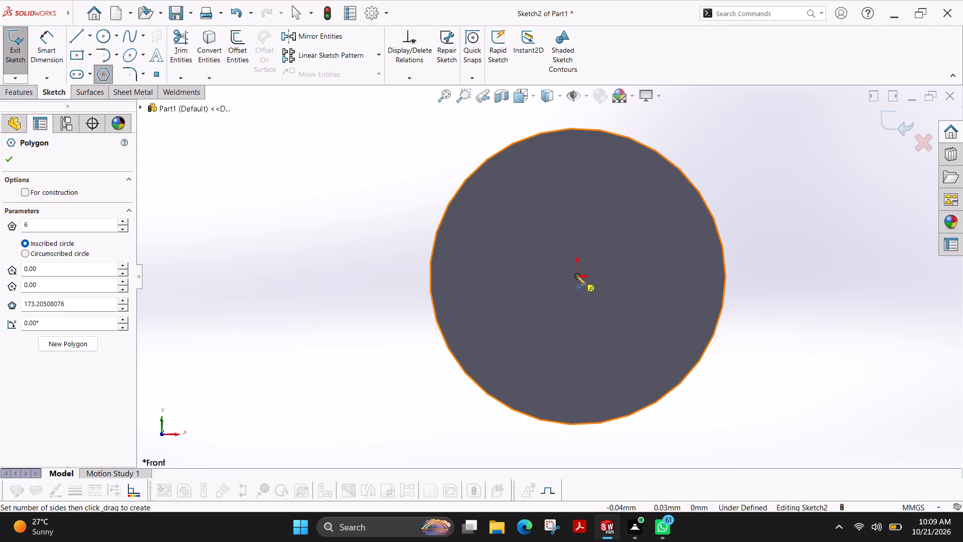
left_click(576, 276)
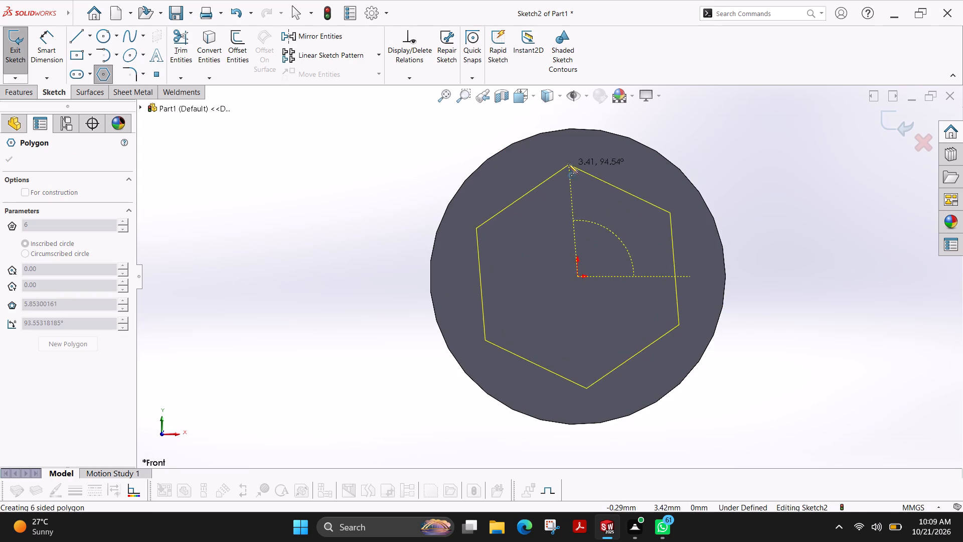
left_click(691, 279)
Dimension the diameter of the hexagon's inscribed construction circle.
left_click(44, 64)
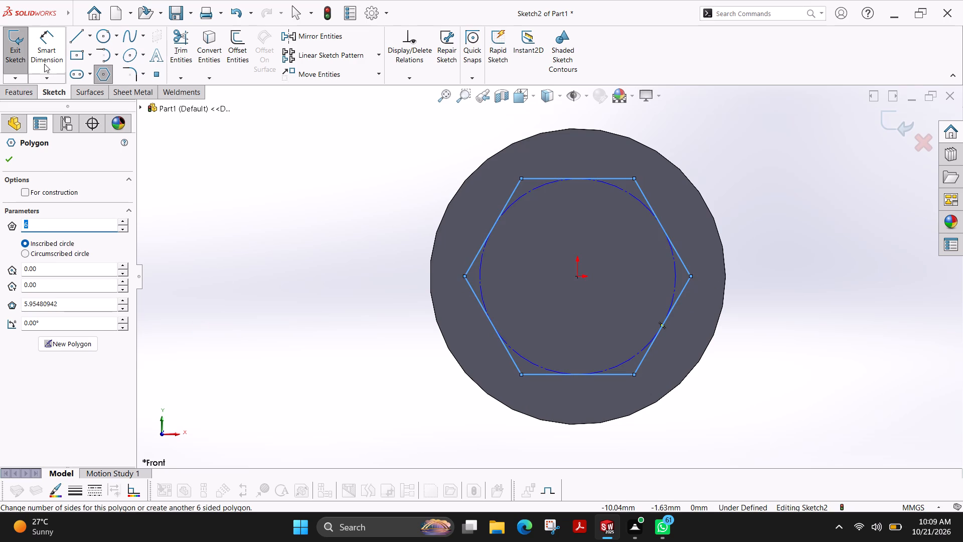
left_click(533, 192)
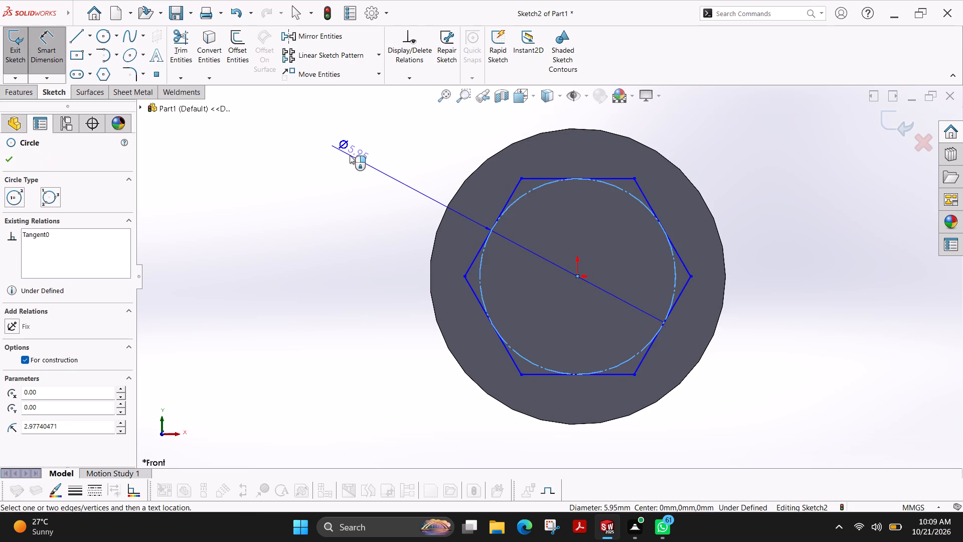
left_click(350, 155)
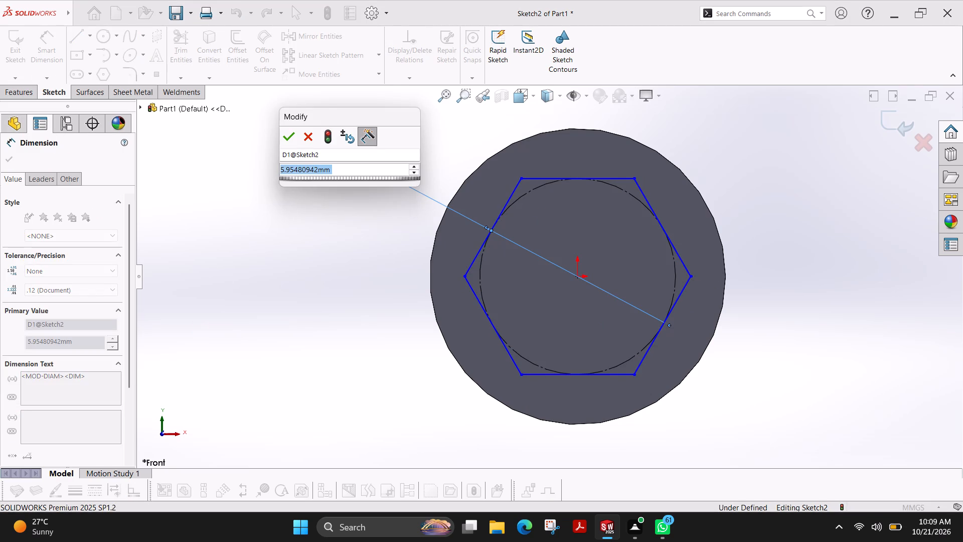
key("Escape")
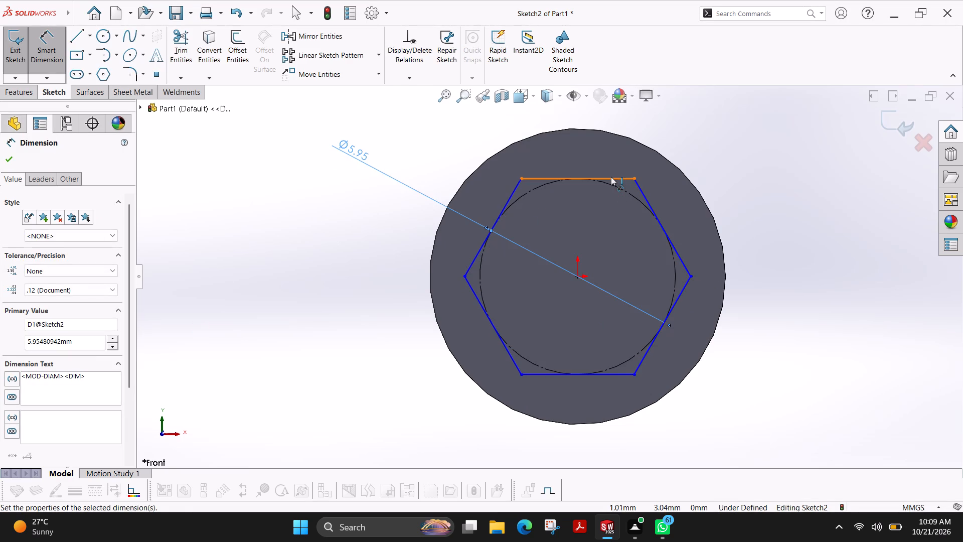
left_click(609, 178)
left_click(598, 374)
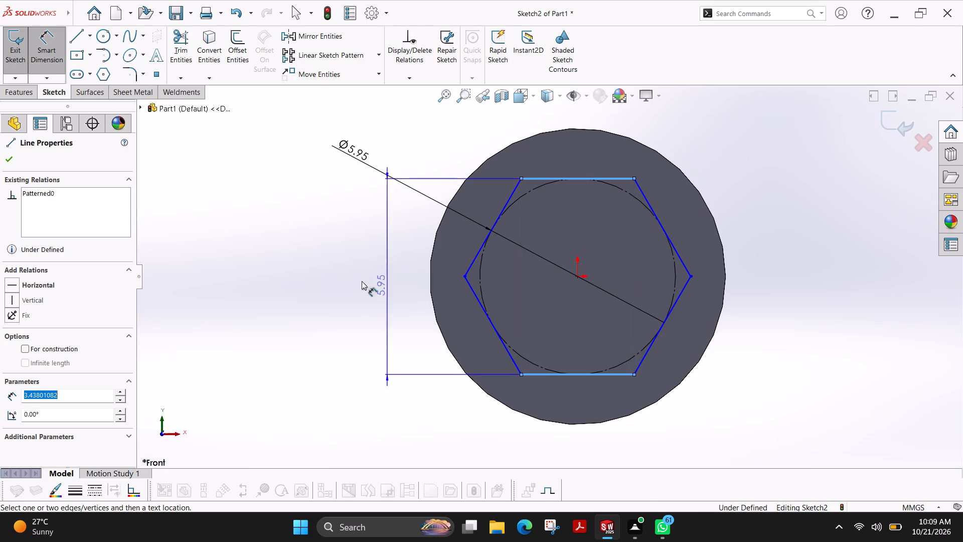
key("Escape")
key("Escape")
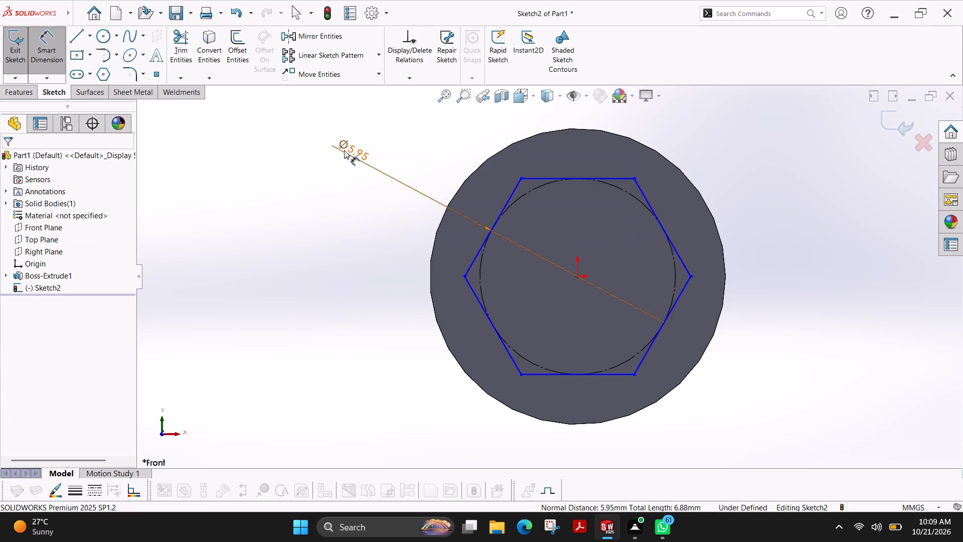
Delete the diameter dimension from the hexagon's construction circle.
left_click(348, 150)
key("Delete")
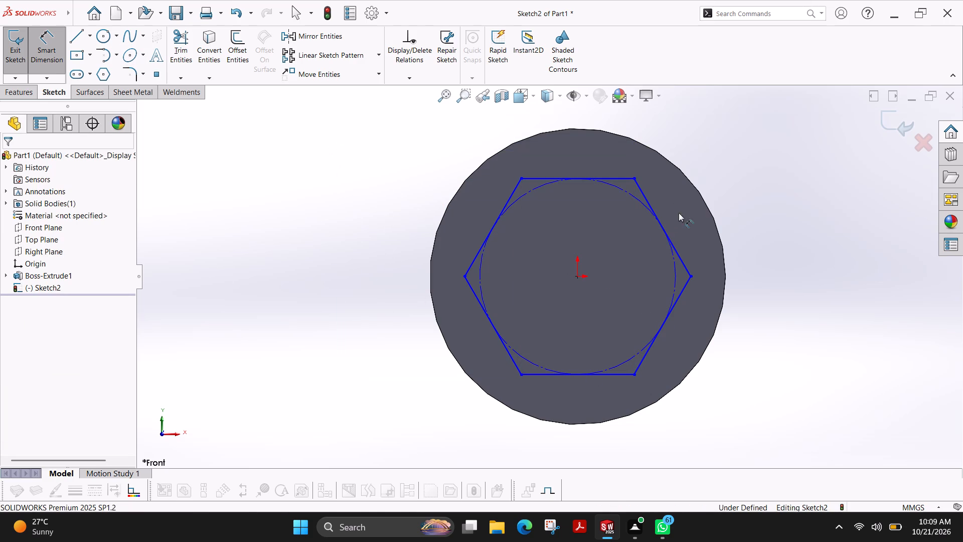
Dimension the distance between the hexagon's two horizontal sides as 6 mm.
left_click(618, 179)
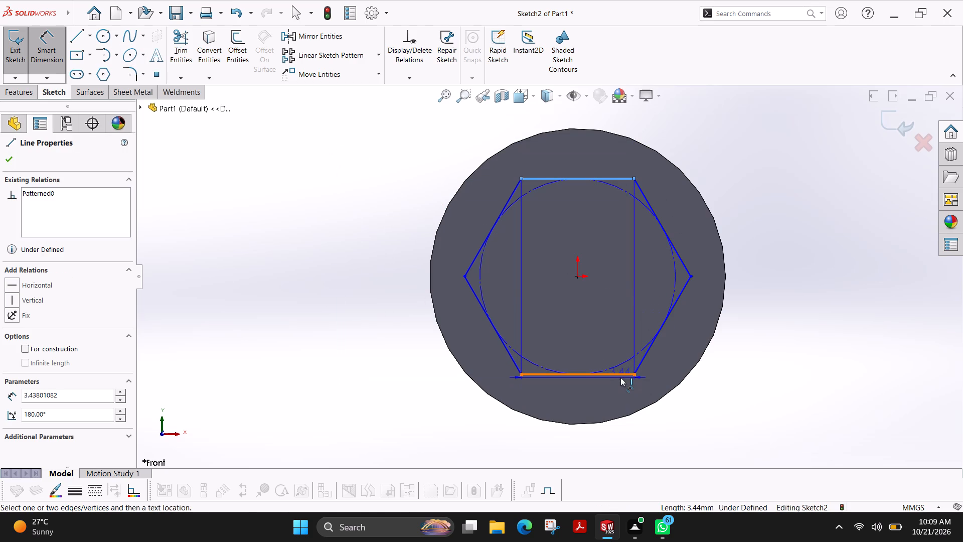
left_click(623, 376)
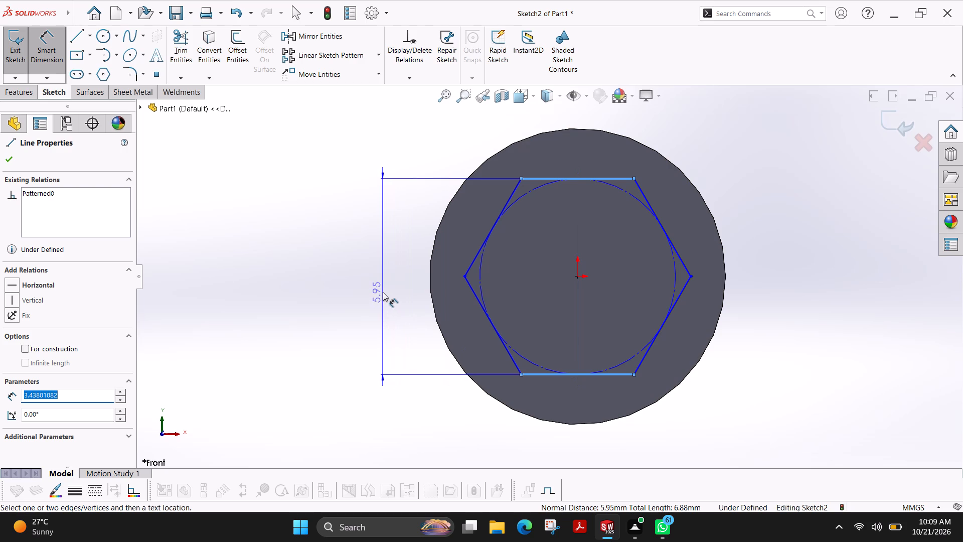
left_click(383, 292)
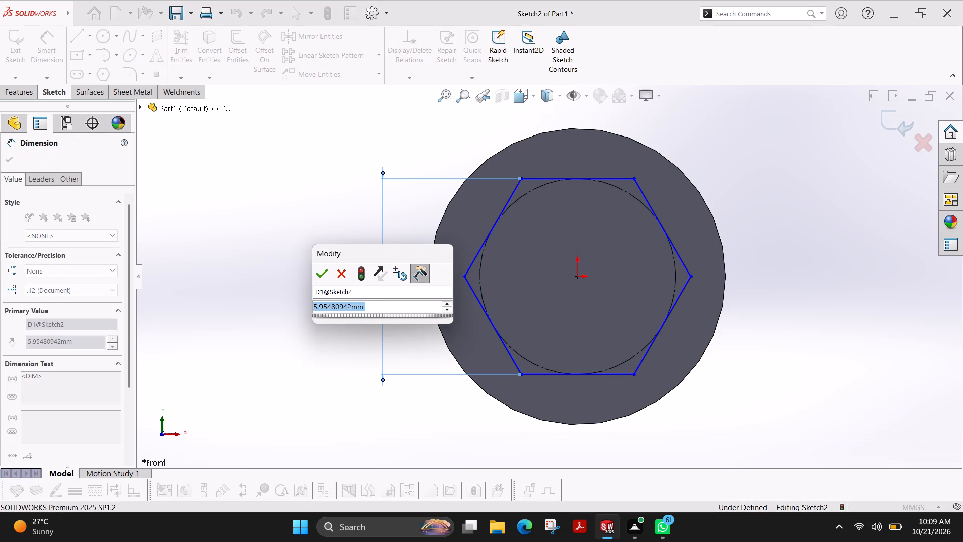
key("6")
key("Return")
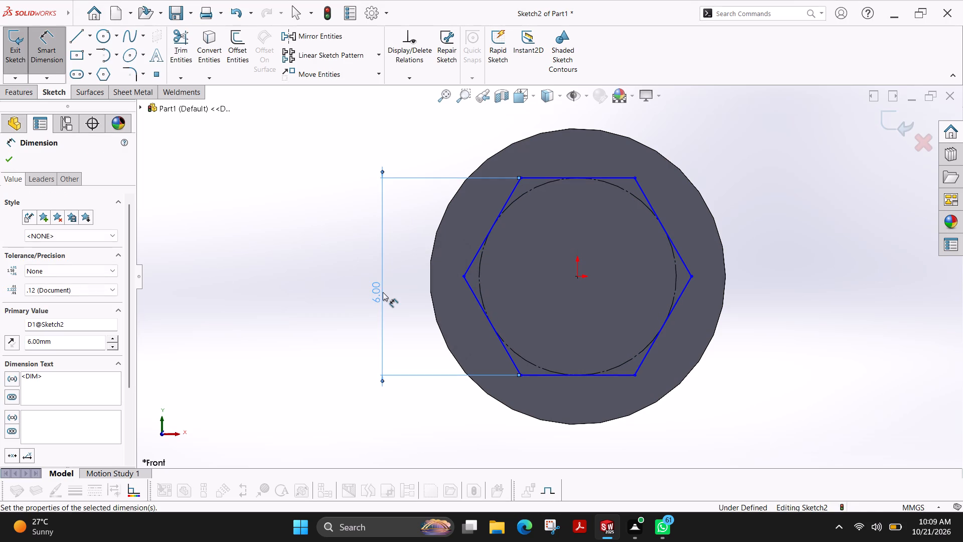
left_click(0, 161)
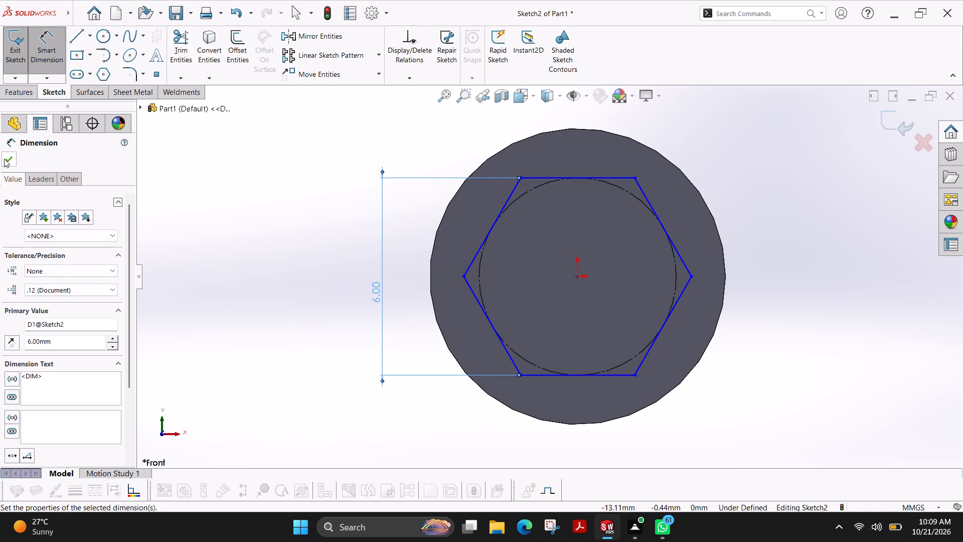
Extrude-cut the material outside the hexagon to a blind depth of 20 mm, flipping the side to cut.
left_click(10, 159)
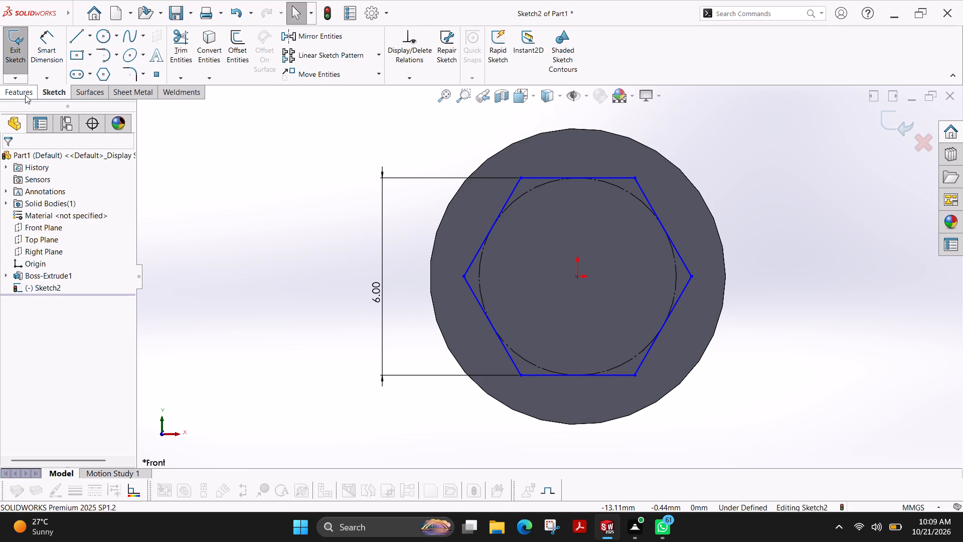
left_click(25, 95)
left_click(182, 40)
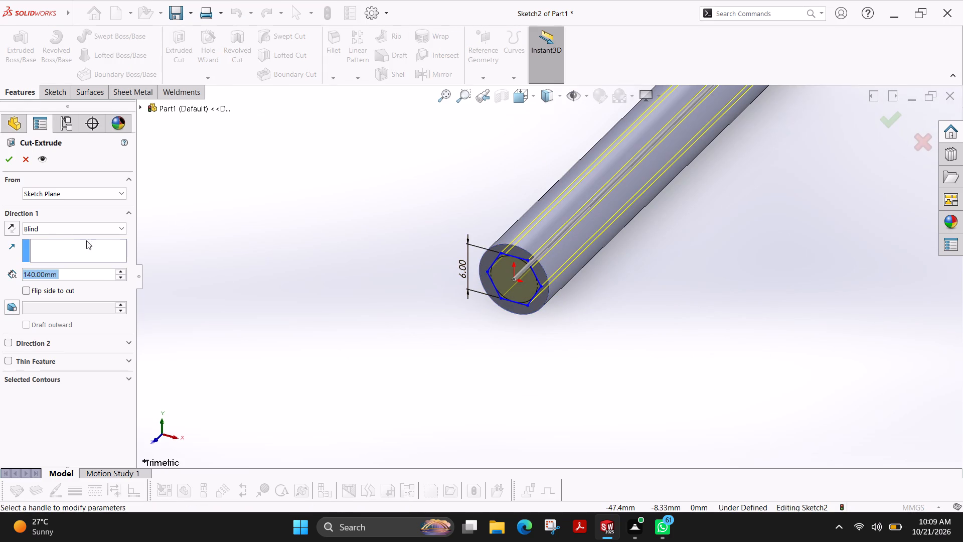
double_click(101, 278)
type("20")
key("Return")
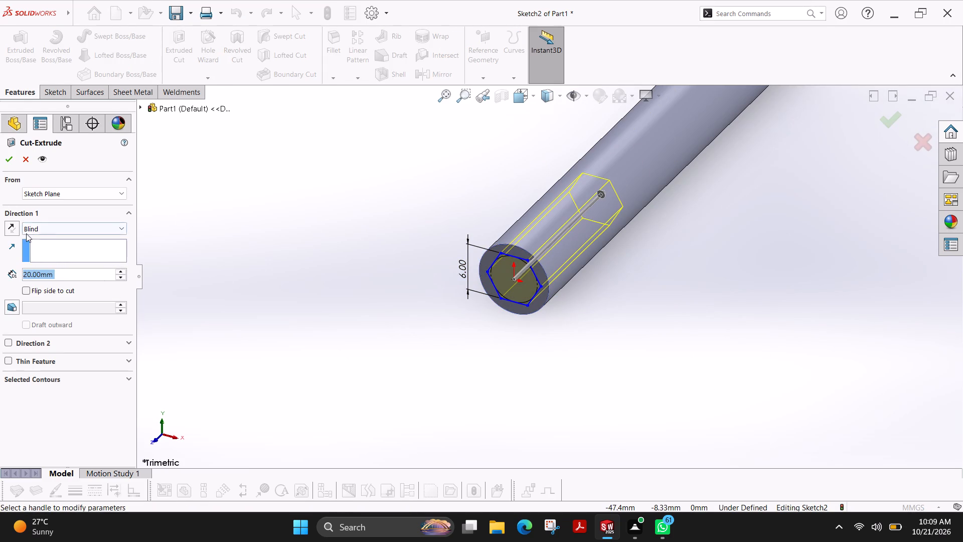
left_click(27, 293)
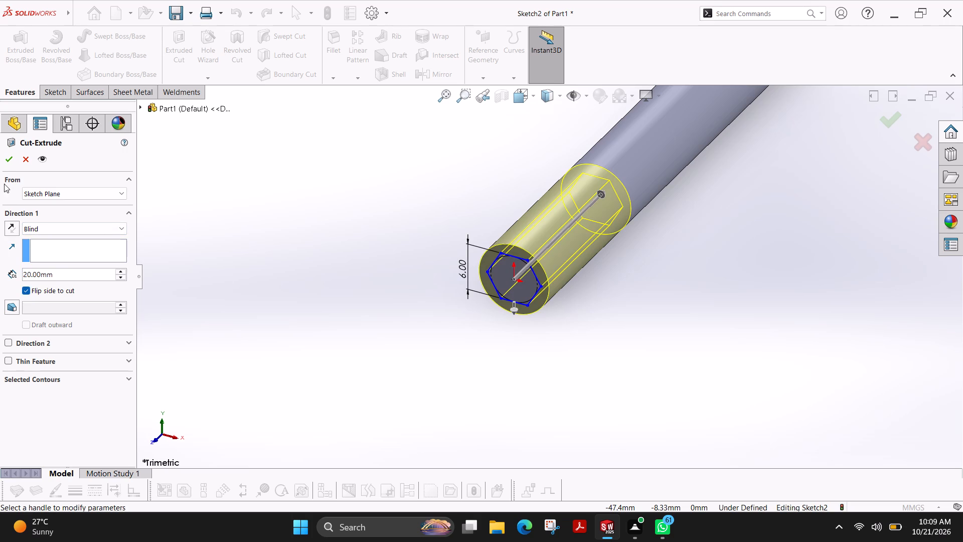
left_click(8, 160)
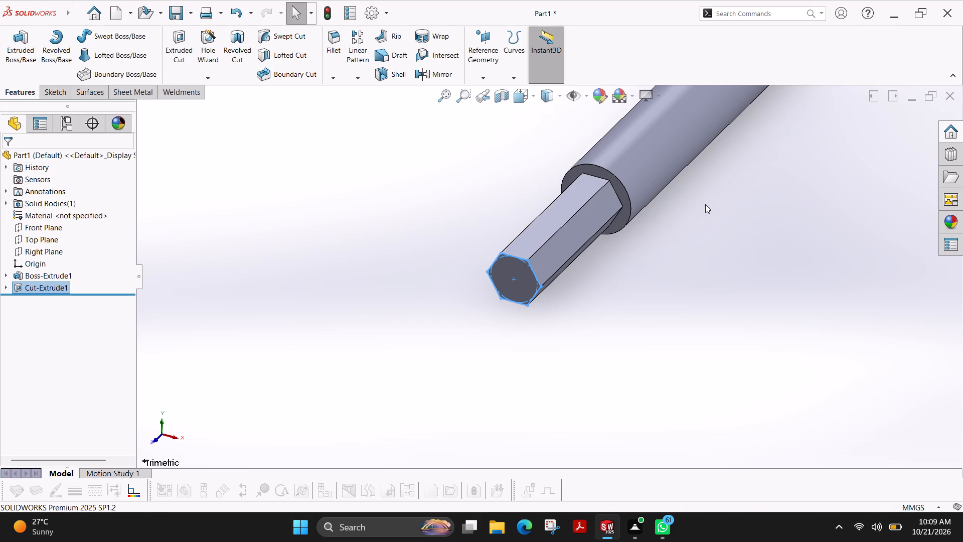
key("Escape")
Chamfer the round shoulder edge of the rod next to the hexagonal shank by 1 mm at 45 degrees.
scroll(656, 230, "up", 5)
scroll(709, 172, "down", 3)
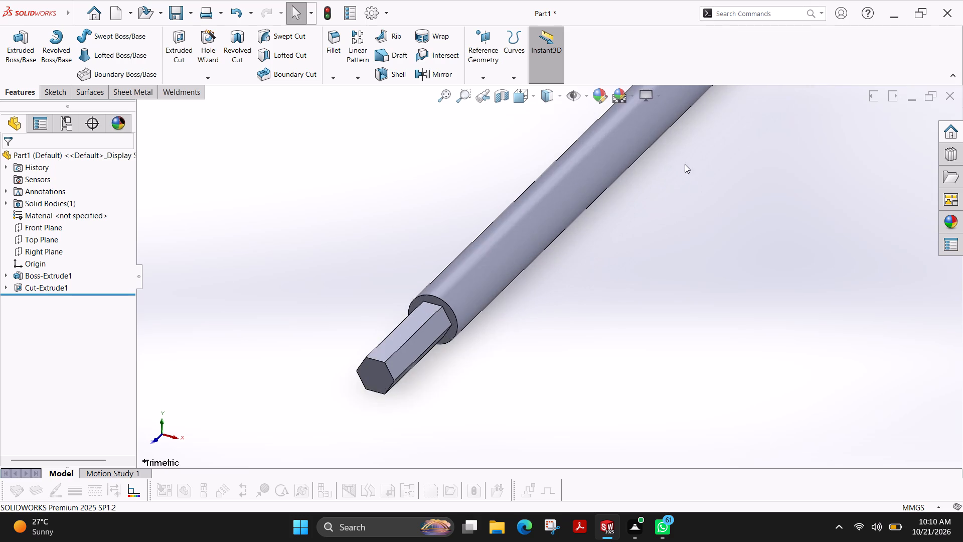
scroll(673, 163, "up", 1)
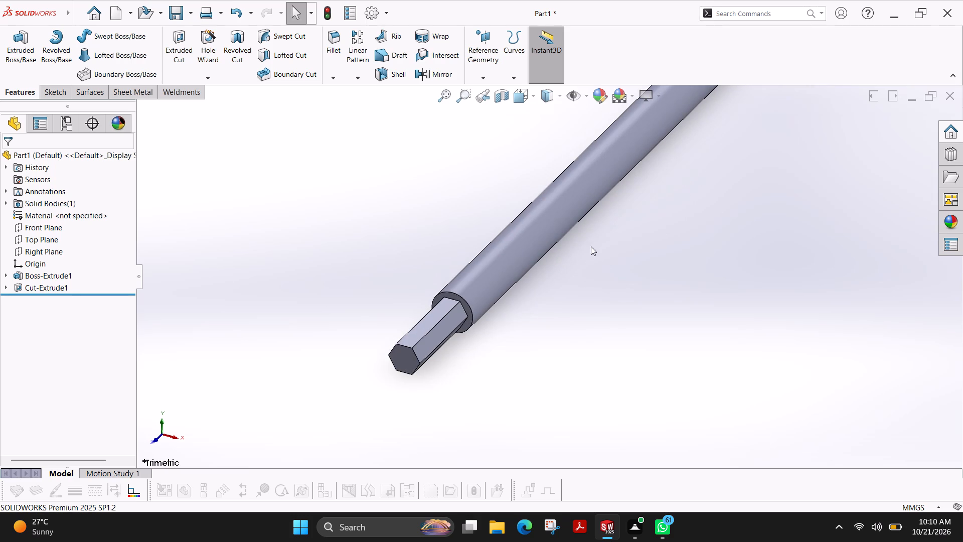
scroll(458, 294, "down", 5)
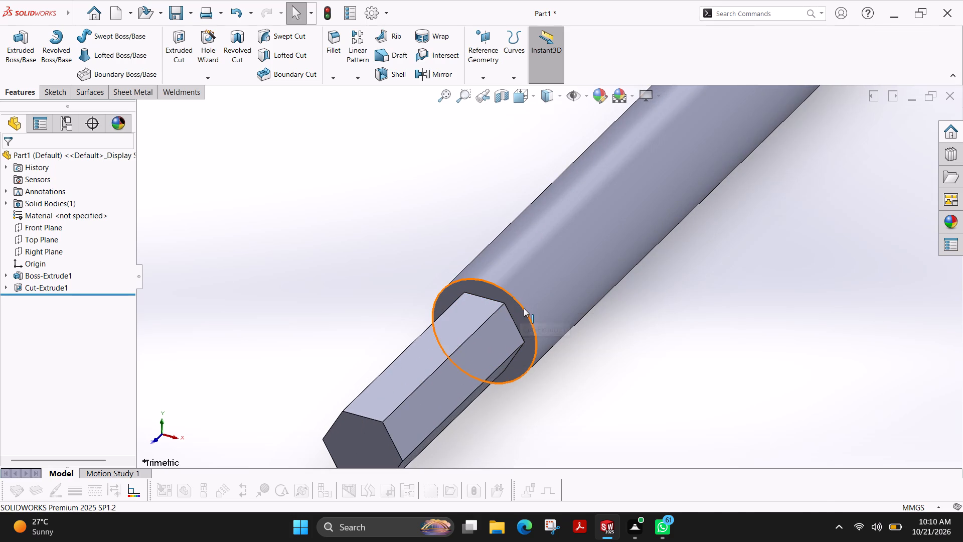
left_click(524, 308)
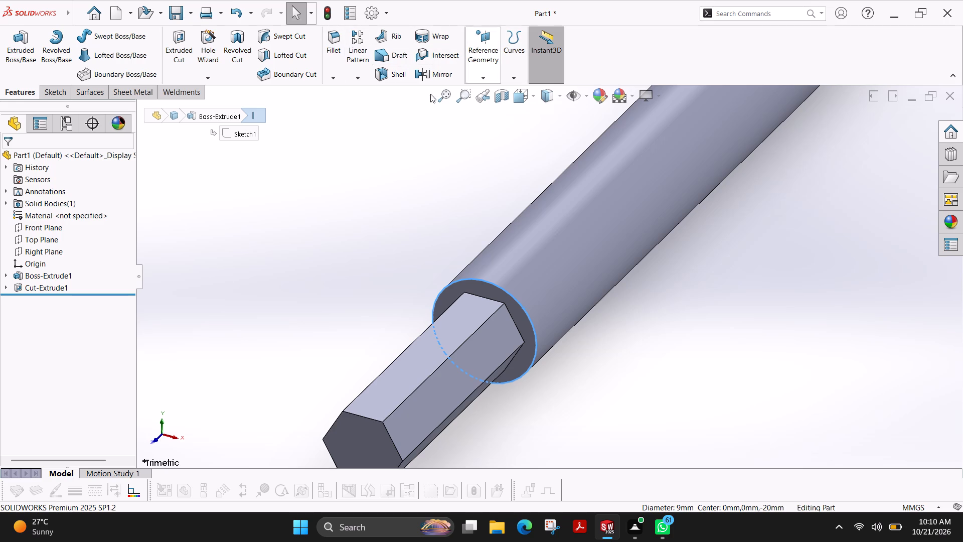
left_click(332, 81)
left_click(361, 106)
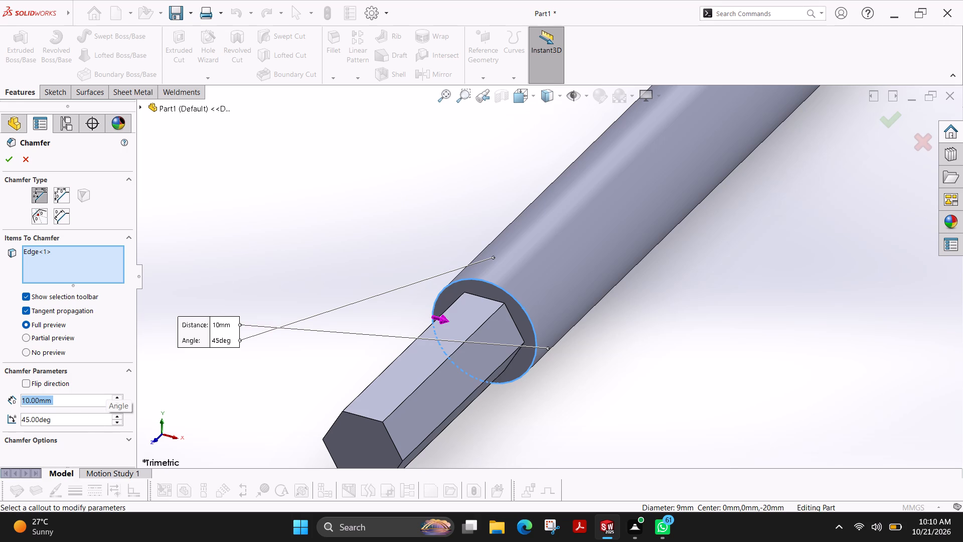
double_click(77, 396)
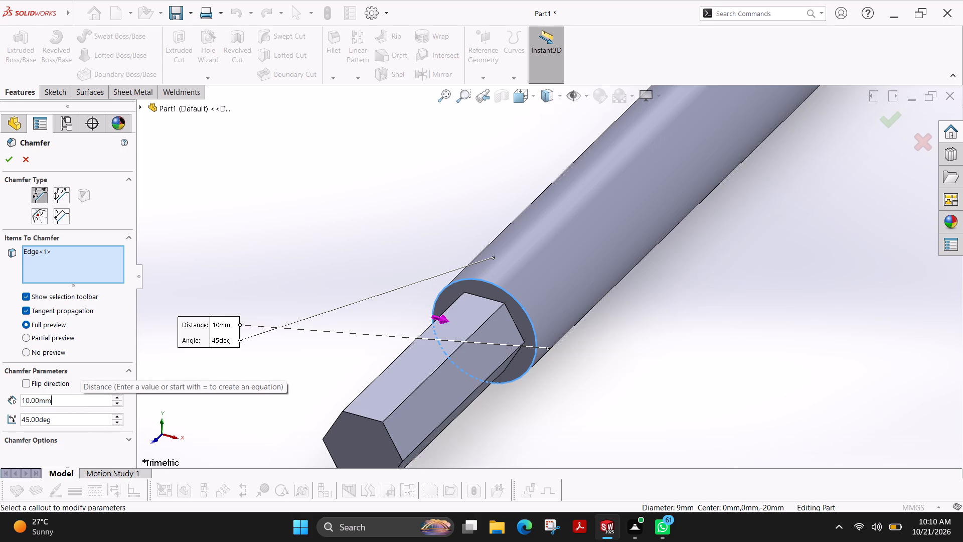
key("1")
key("Return")
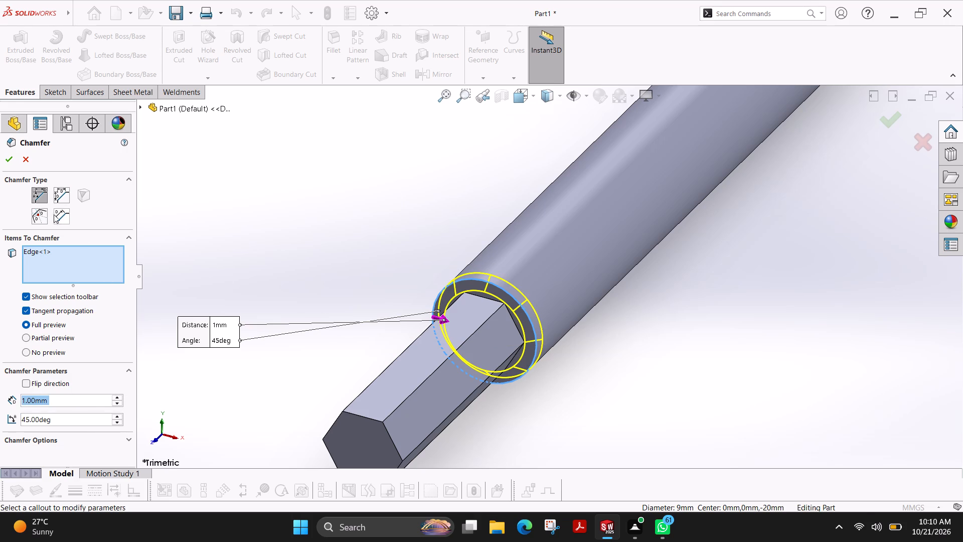
left_click(63, 201)
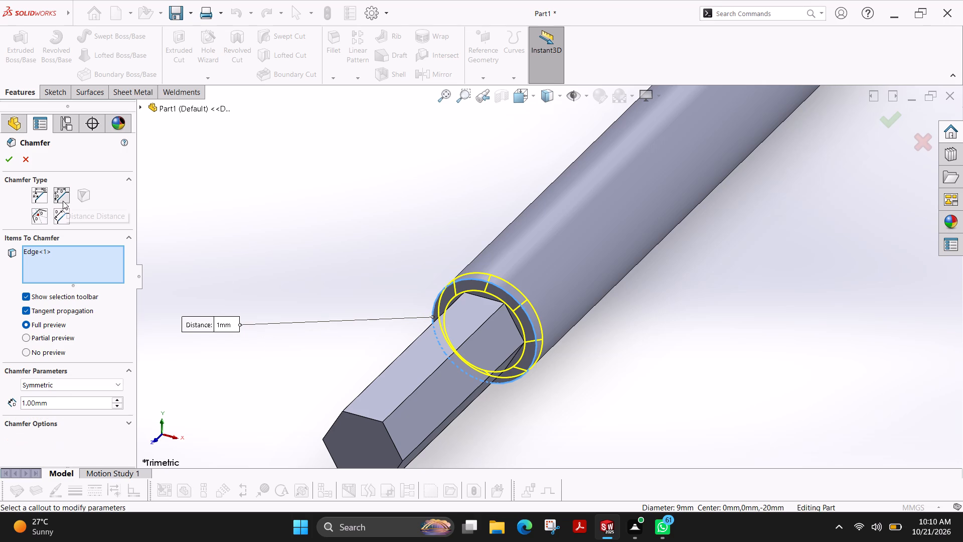
left_click(39, 213)
left_click(58, 217)
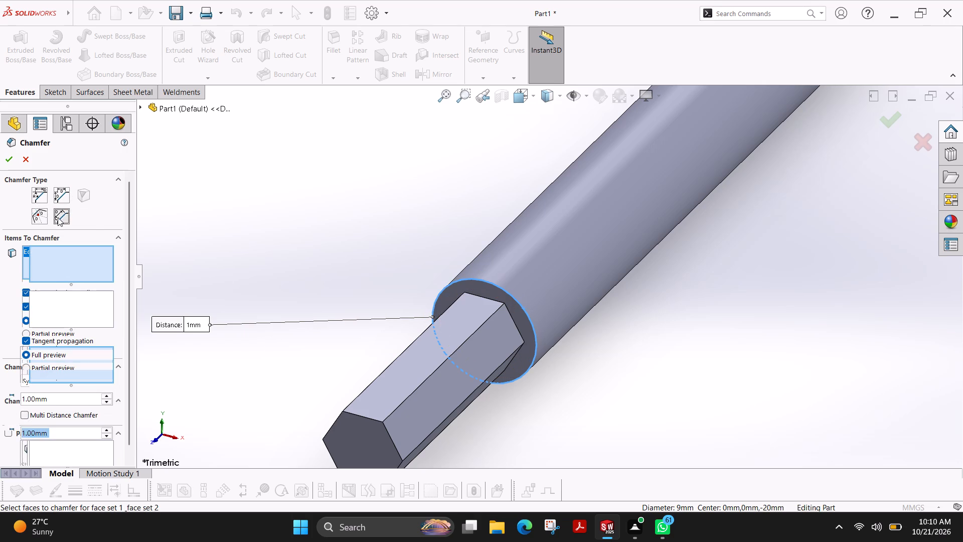
left_click(37, 195)
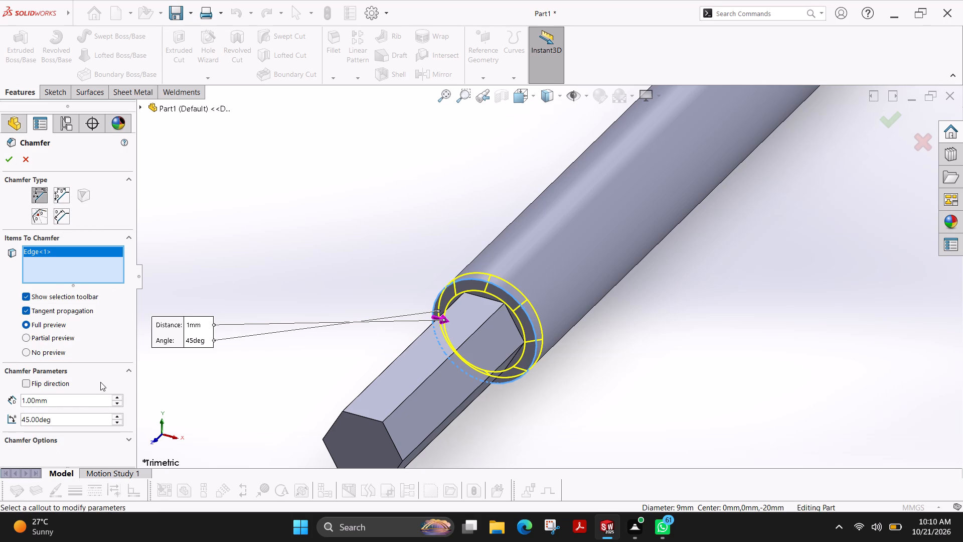
left_click(54, 381)
left_click(54, 381)
left_click(54, 381)
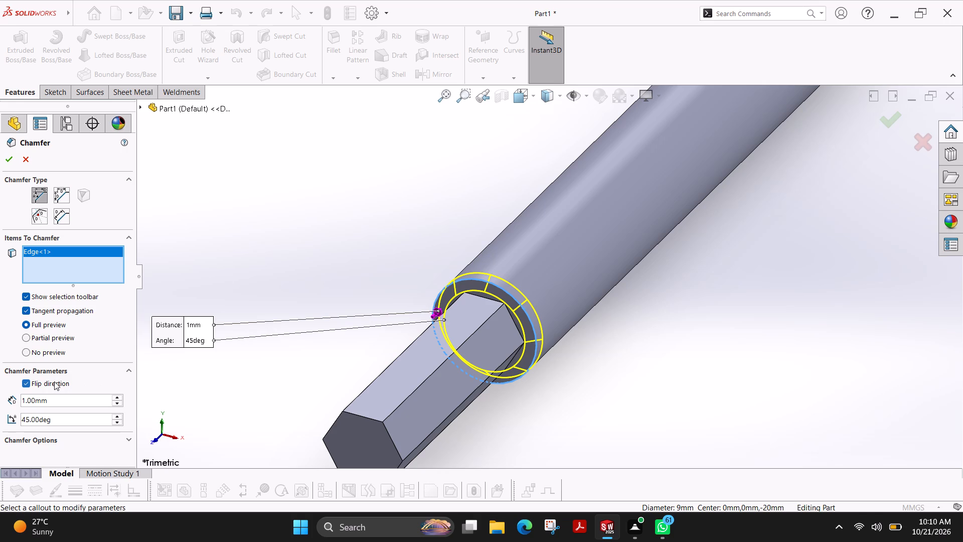
left_click(54, 381)
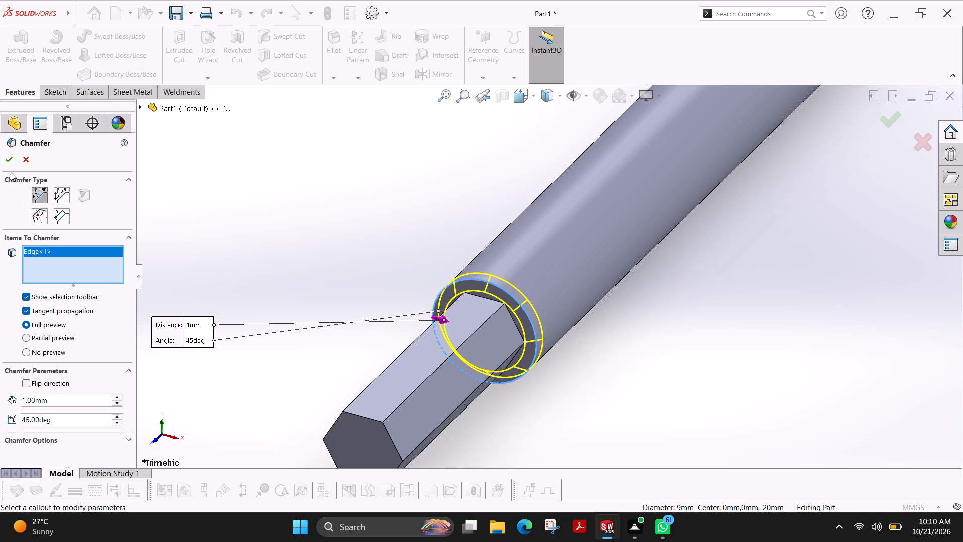
left_click(8, 161)
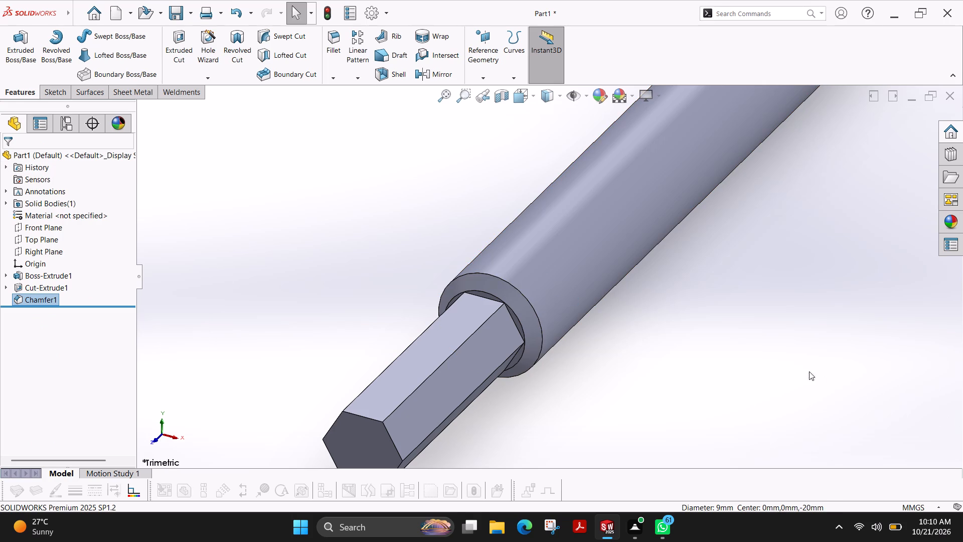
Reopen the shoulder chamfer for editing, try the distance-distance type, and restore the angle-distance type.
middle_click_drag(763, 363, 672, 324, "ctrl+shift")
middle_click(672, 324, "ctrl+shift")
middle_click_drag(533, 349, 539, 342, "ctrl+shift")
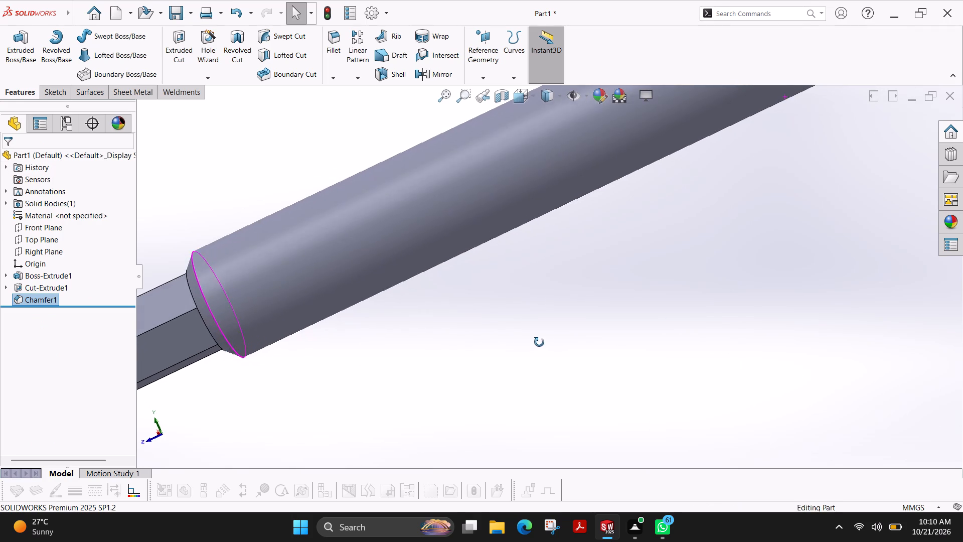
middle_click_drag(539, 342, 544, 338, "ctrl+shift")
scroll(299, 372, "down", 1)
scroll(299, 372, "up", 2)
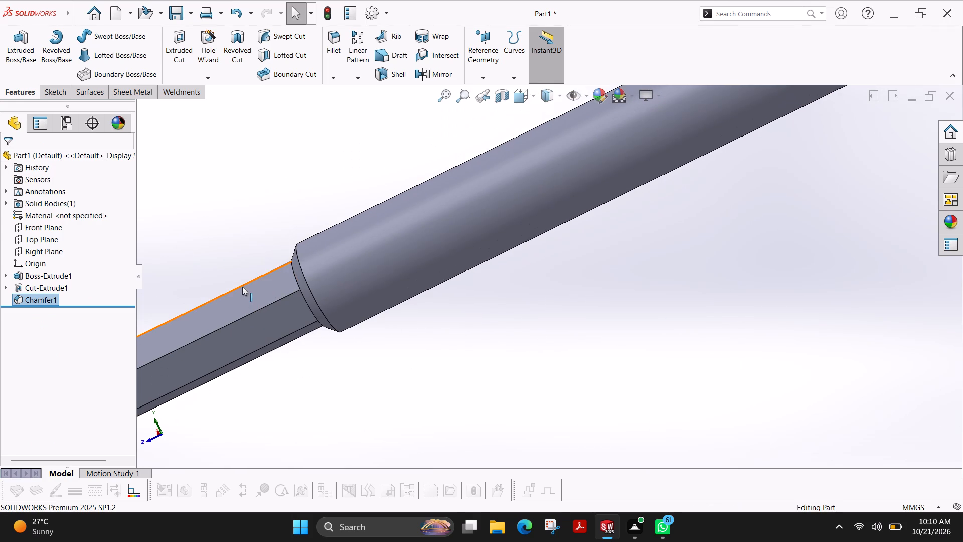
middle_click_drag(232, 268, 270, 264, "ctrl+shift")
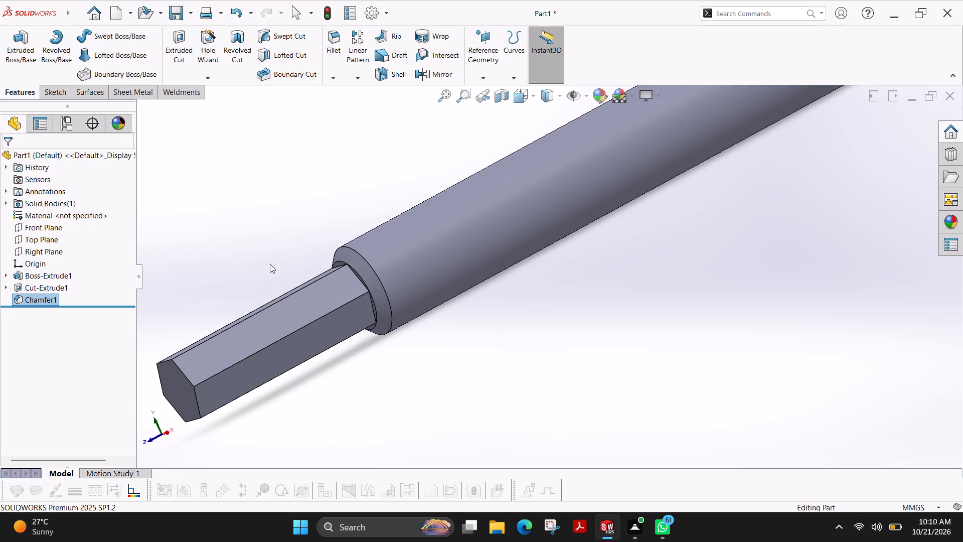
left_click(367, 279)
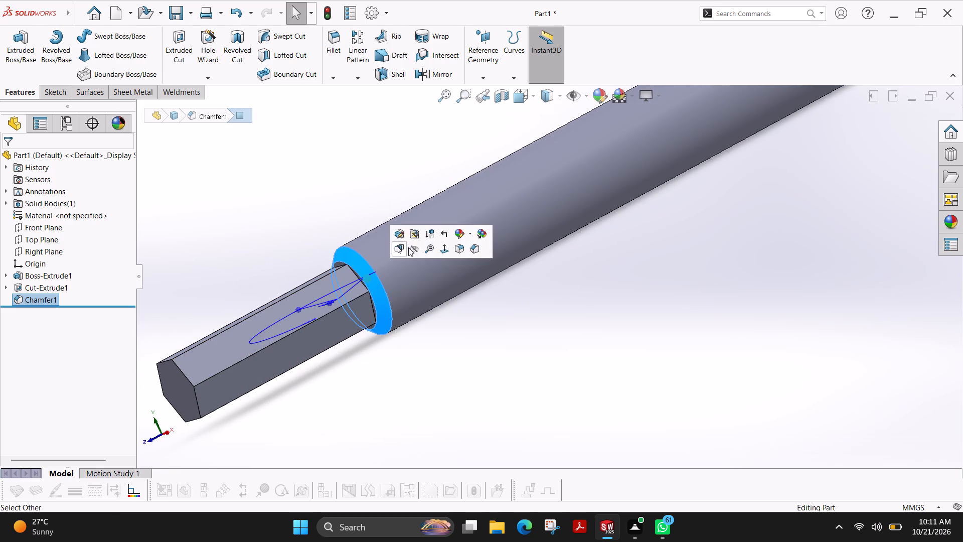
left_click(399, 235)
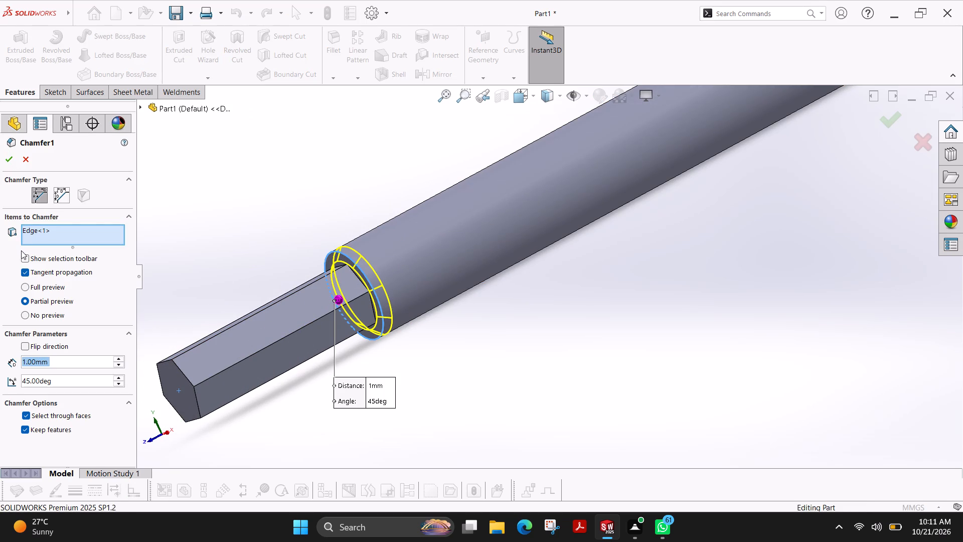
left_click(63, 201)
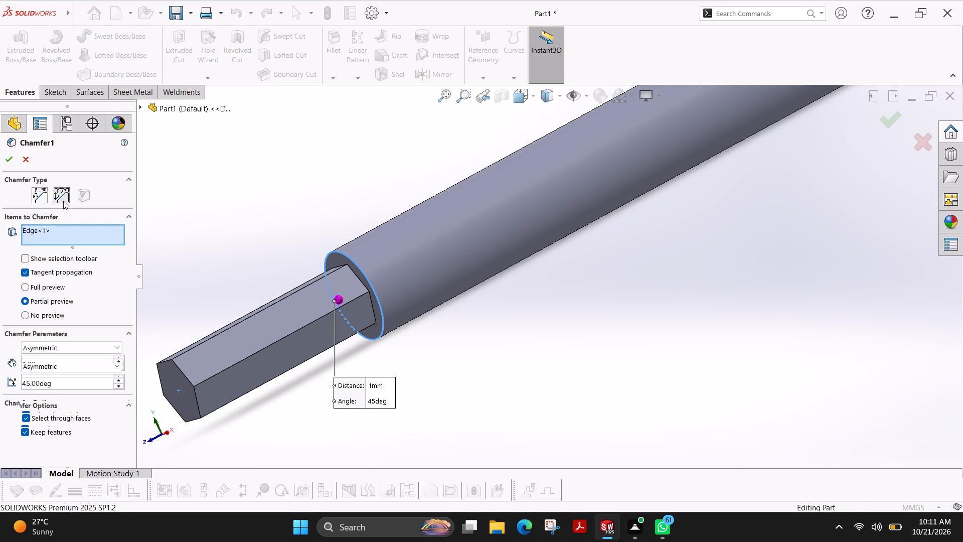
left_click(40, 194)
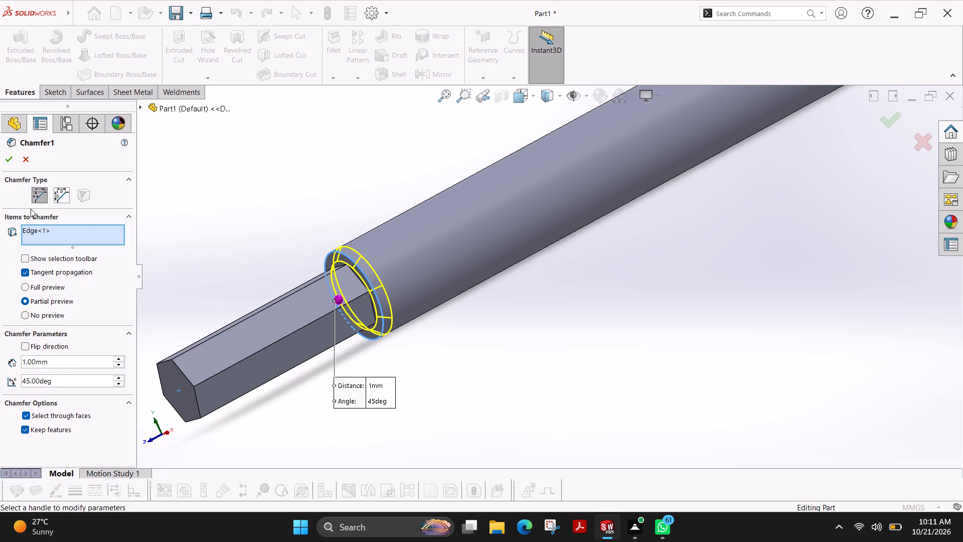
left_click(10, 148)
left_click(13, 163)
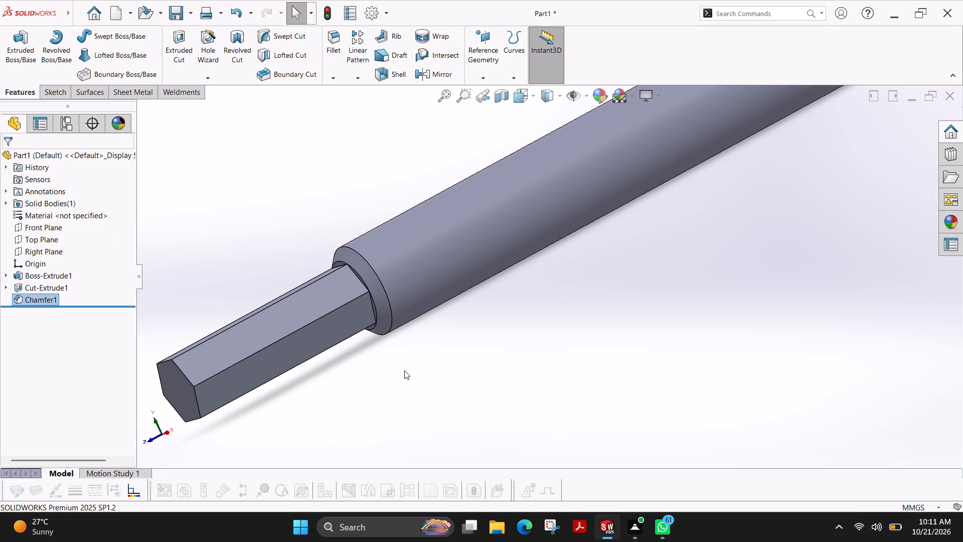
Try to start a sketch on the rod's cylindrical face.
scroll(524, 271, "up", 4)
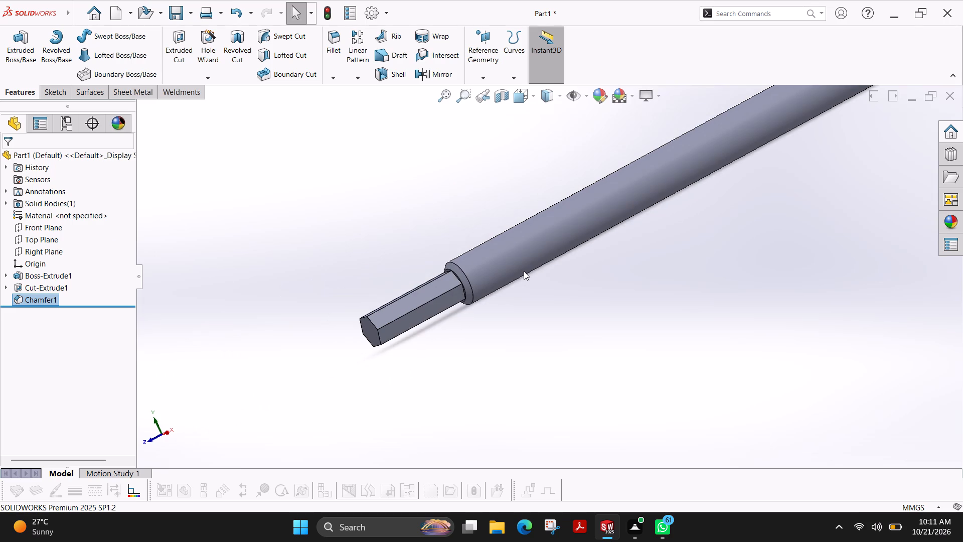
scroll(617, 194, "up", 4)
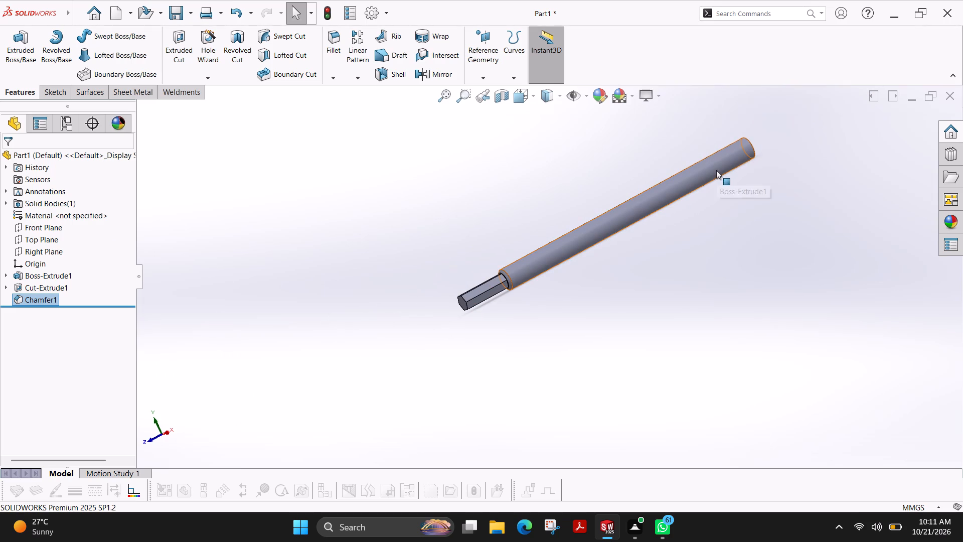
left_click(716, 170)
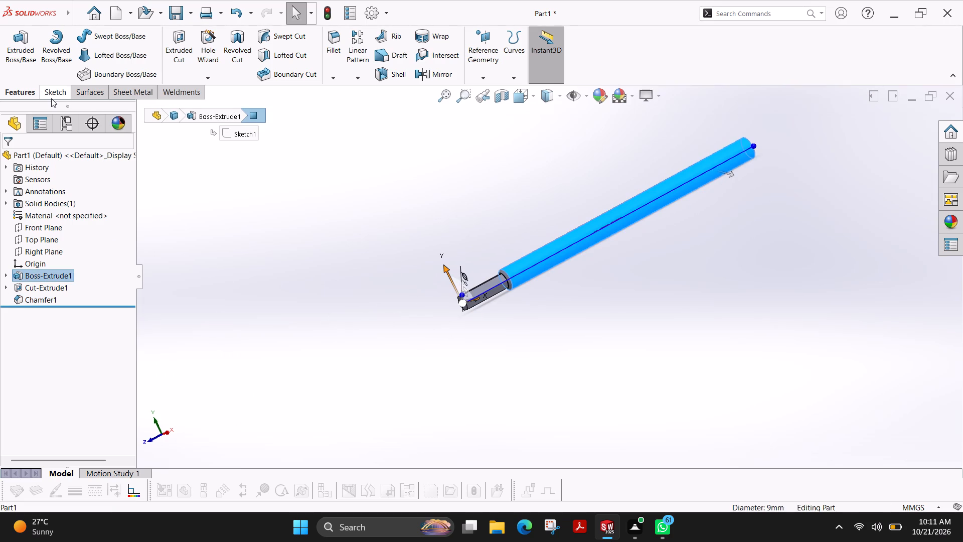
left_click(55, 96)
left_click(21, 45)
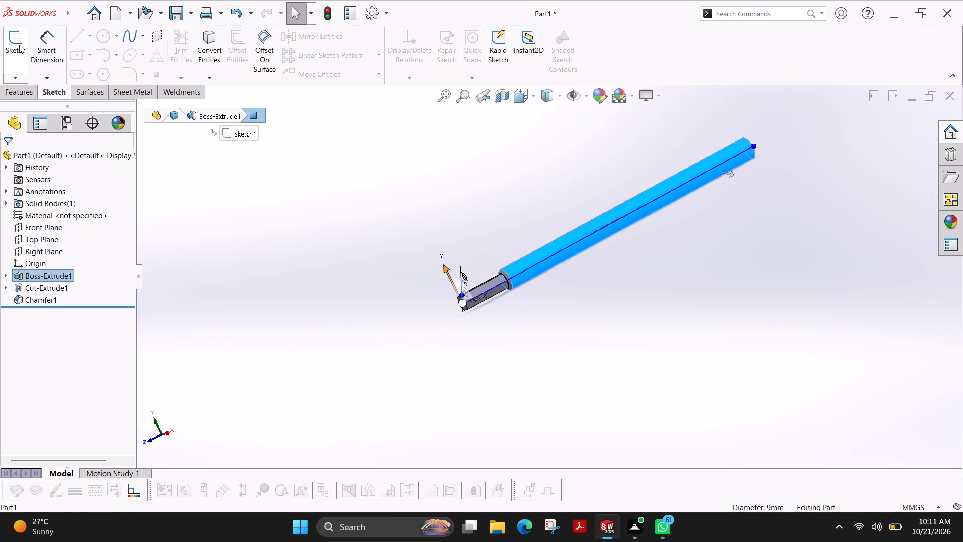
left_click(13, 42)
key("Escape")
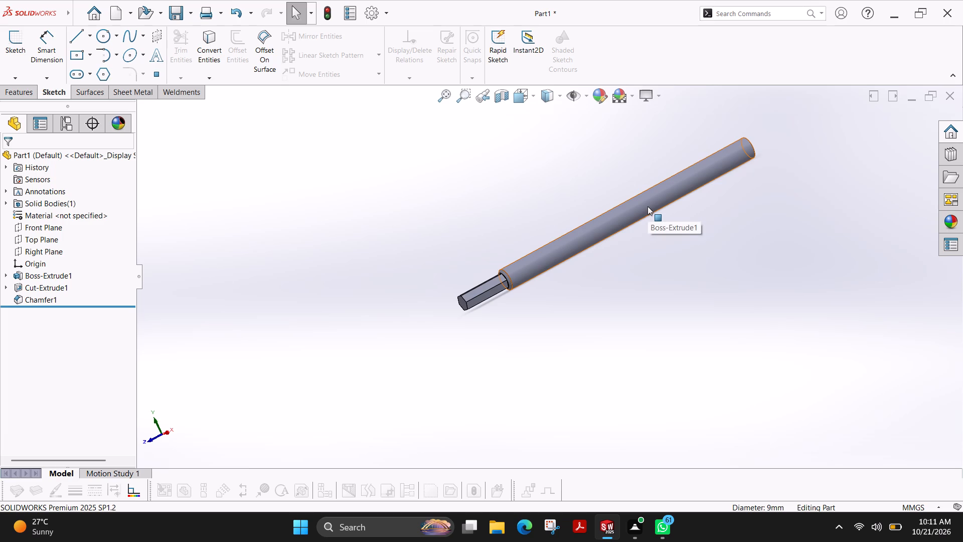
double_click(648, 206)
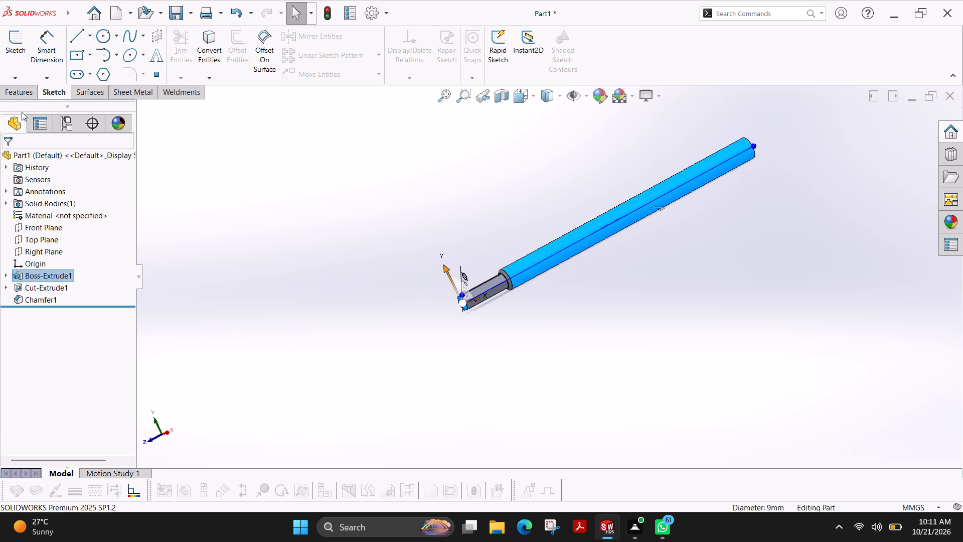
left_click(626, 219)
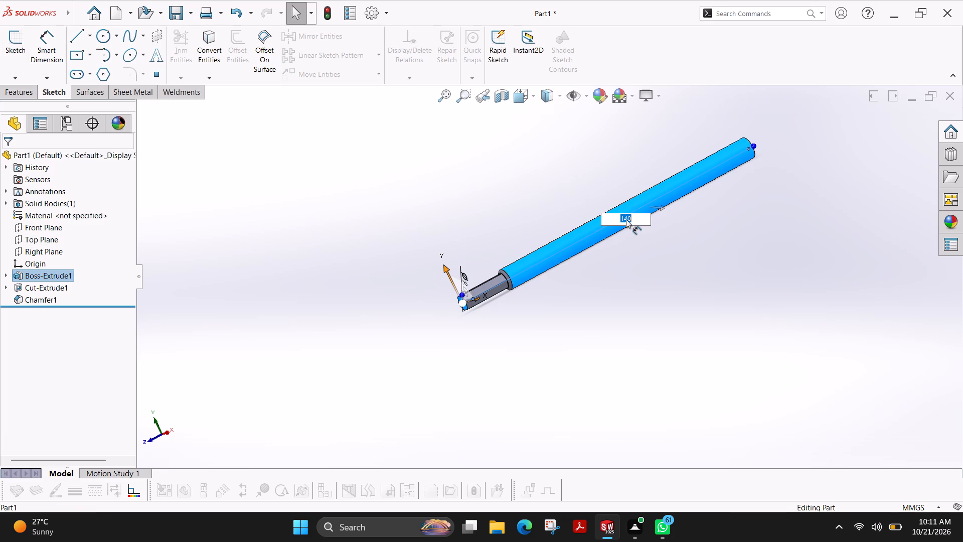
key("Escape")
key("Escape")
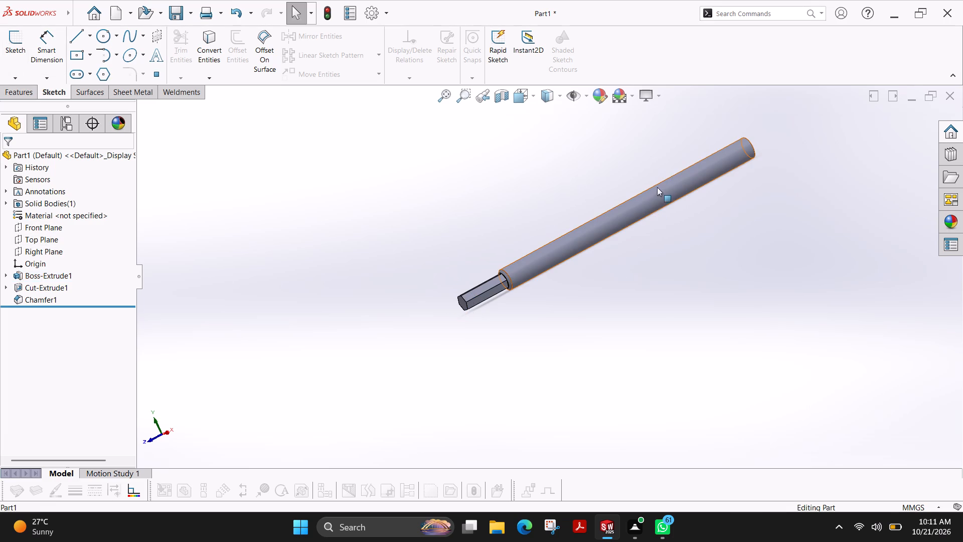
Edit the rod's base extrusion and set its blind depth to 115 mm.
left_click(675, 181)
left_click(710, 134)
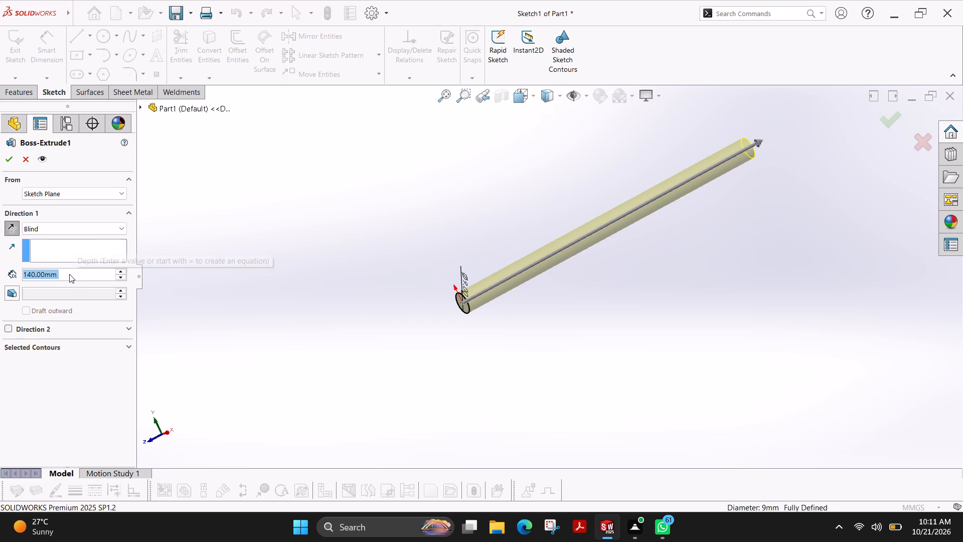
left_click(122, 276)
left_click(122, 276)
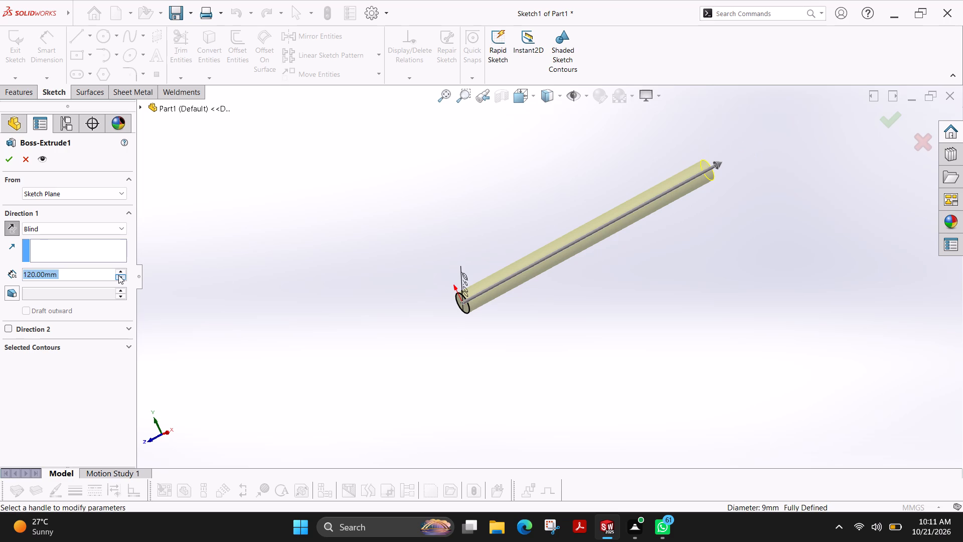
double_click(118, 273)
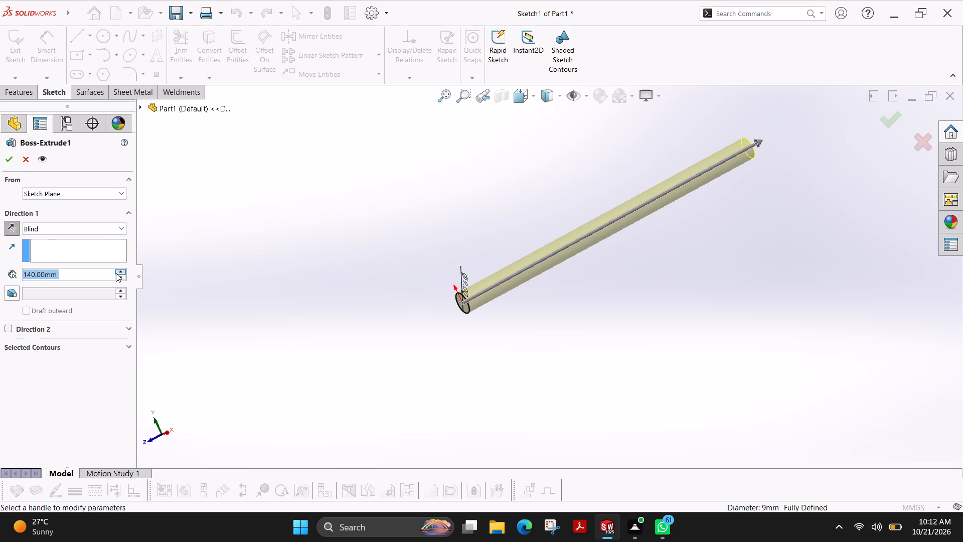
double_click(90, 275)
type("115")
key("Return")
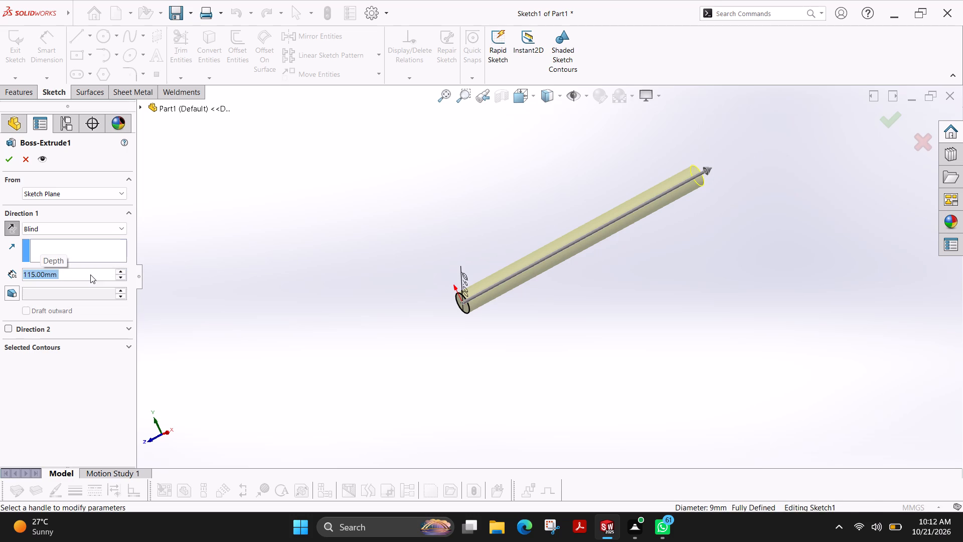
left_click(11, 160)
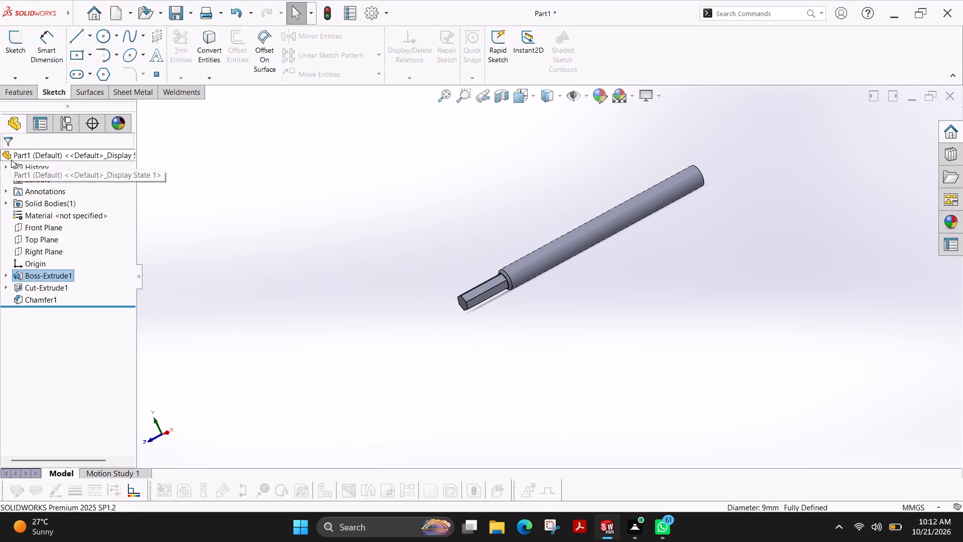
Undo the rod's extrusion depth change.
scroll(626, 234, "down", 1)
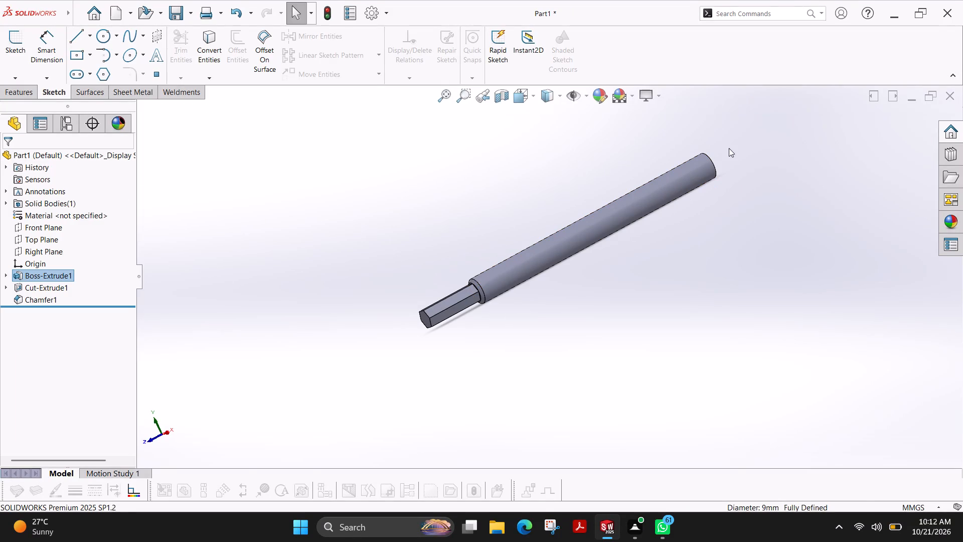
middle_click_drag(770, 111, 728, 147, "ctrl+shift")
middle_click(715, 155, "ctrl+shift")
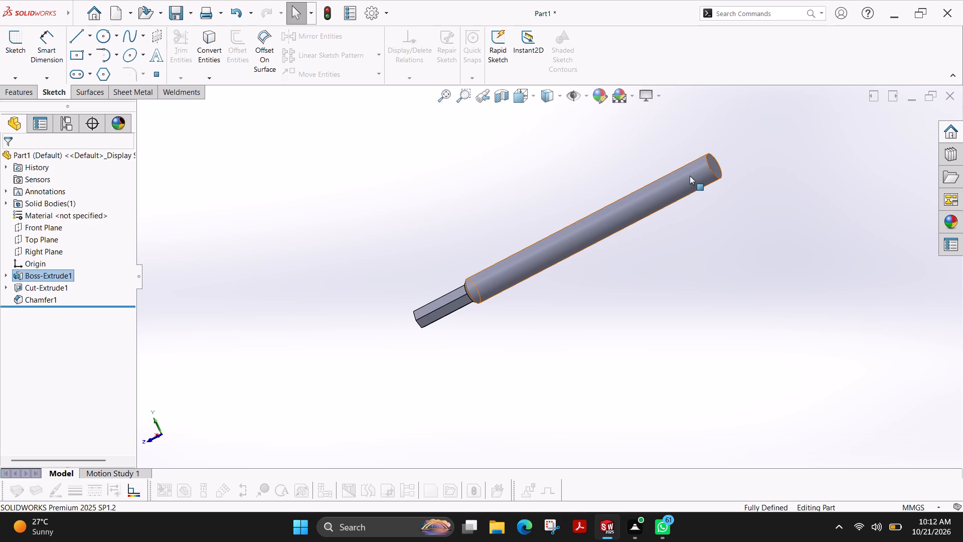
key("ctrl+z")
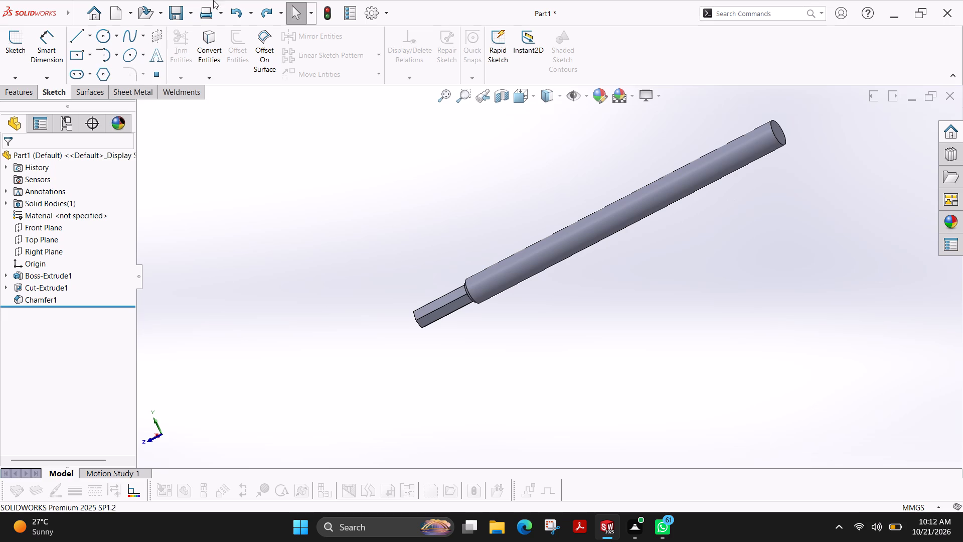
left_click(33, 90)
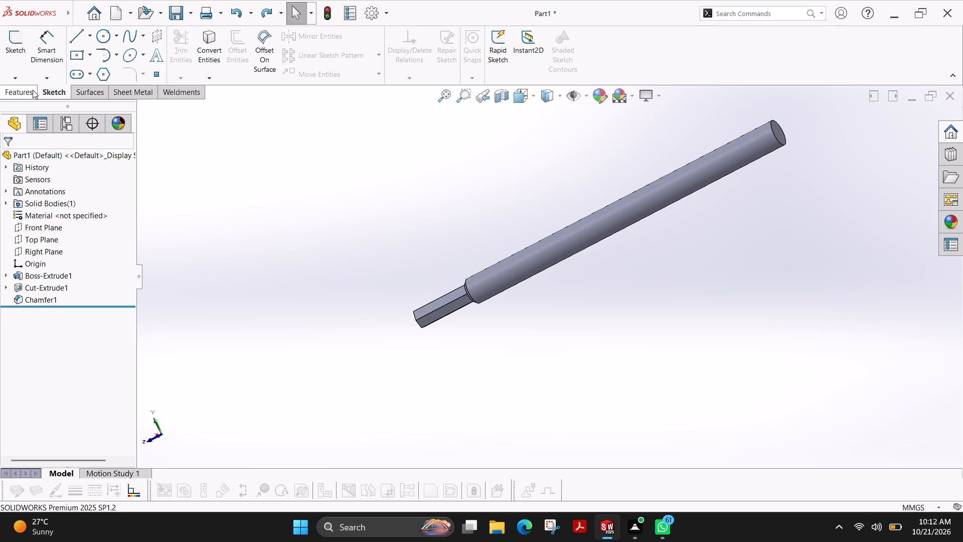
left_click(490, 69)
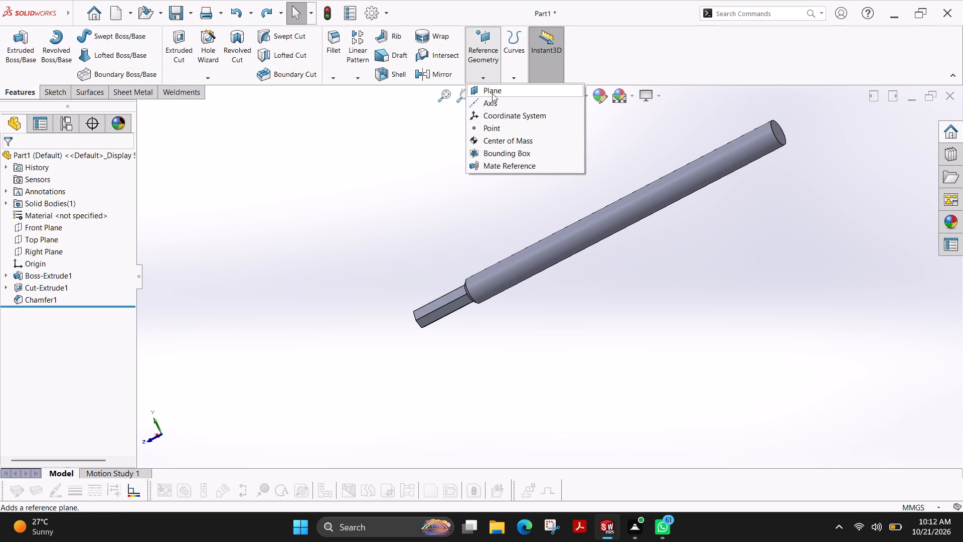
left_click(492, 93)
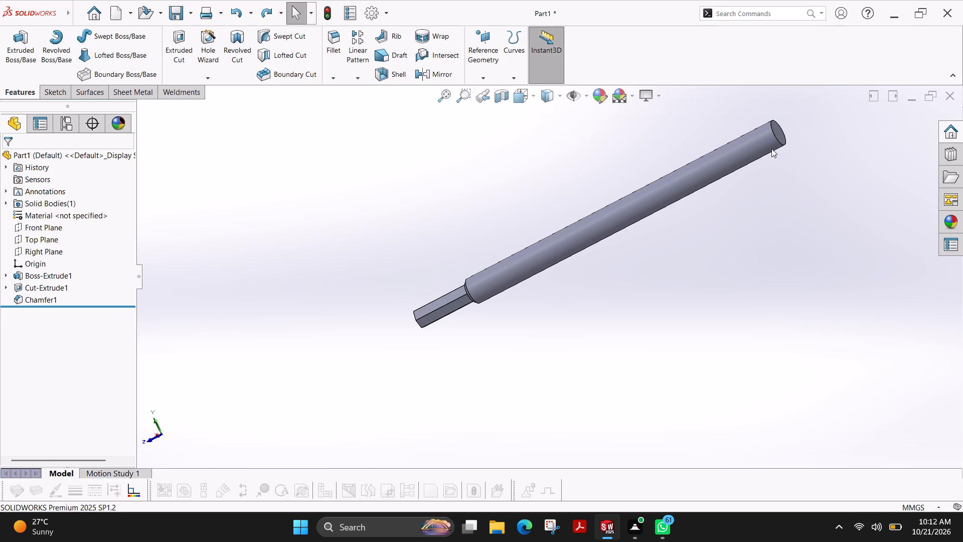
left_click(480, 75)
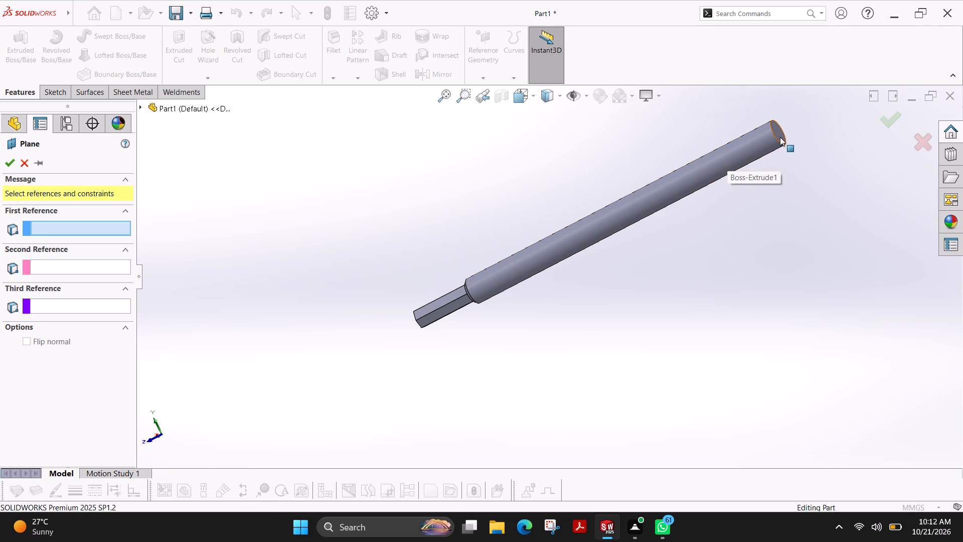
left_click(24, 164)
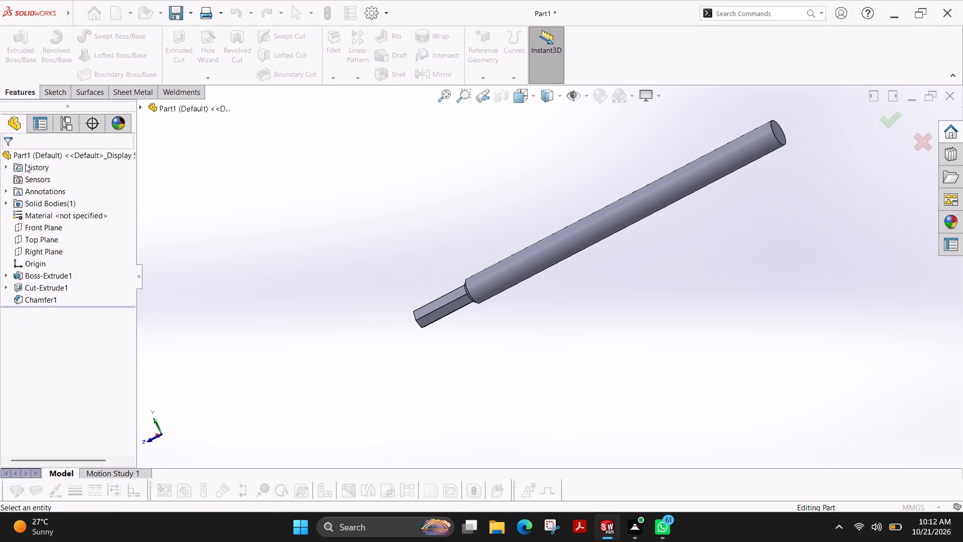
Create a reference plane from the Right Plane with an offset distance of 0 mm.
left_click(484, 76)
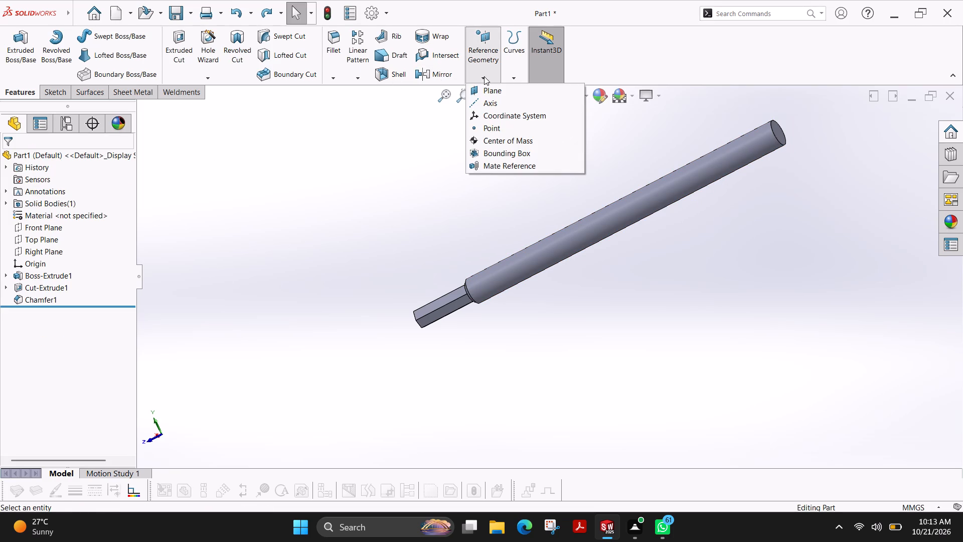
left_click(494, 92)
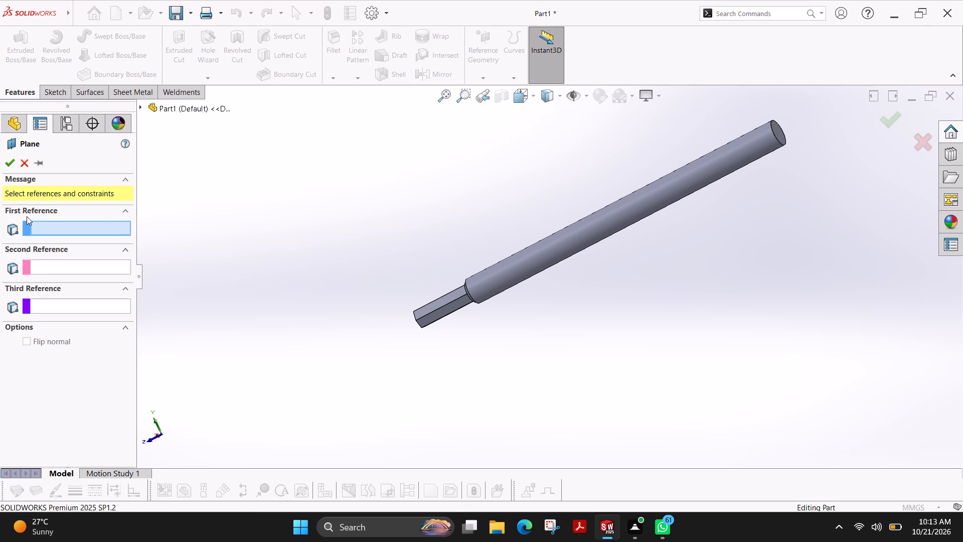
left_click(138, 106)
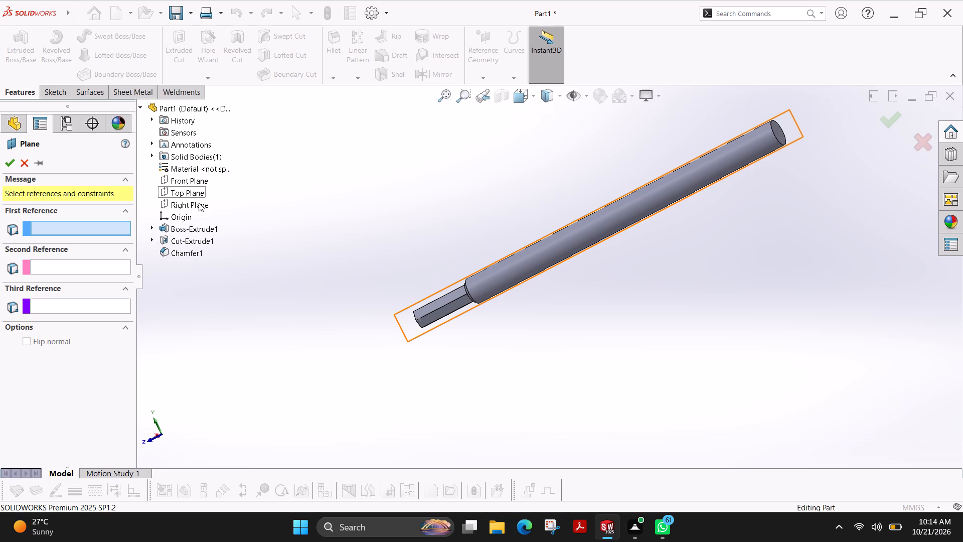
left_click(199, 203)
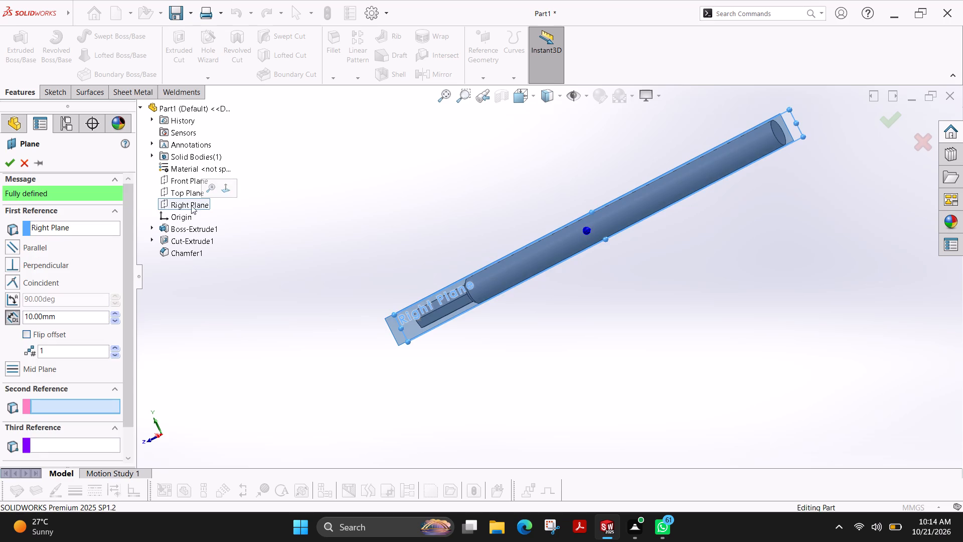
left_click(115, 323)
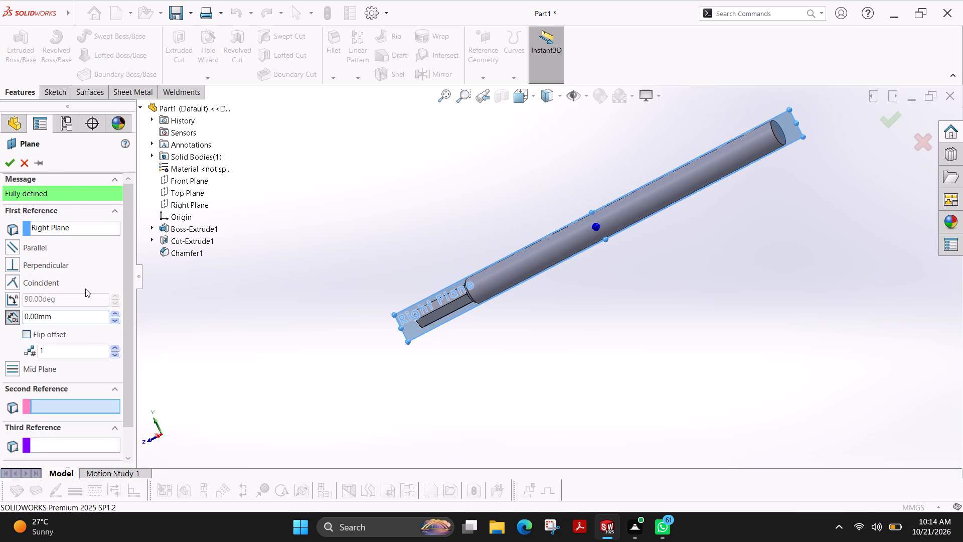
left_click(6, 164)
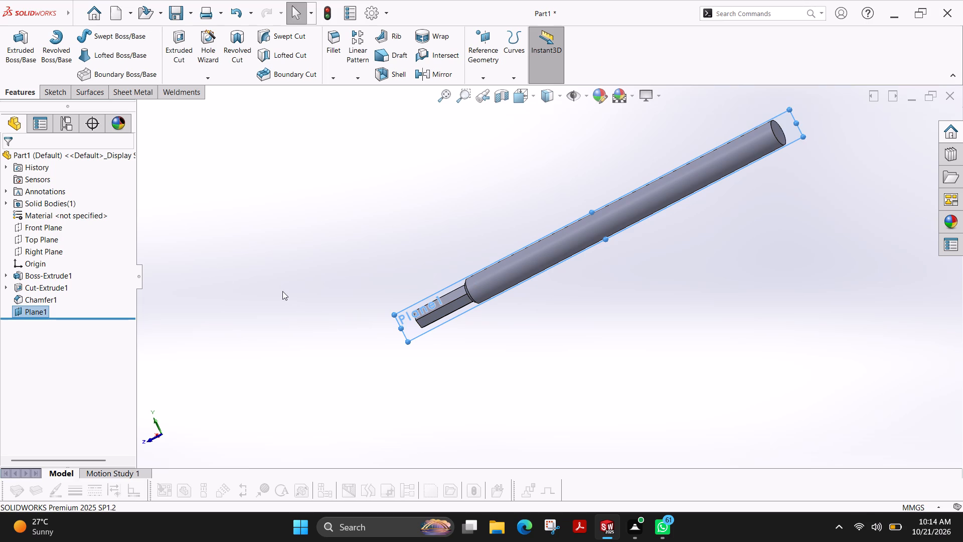
Start a sketch on the new plane and enlarge the plane's border well beyond the rod's plain round end.
left_click(48, 93)
left_click(20, 51)
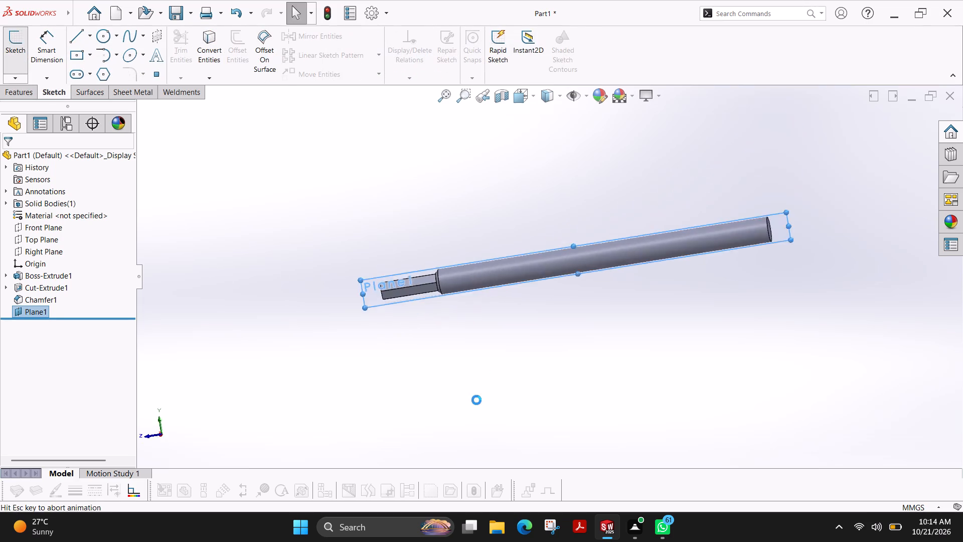
scroll(727, 285, "down", 6)
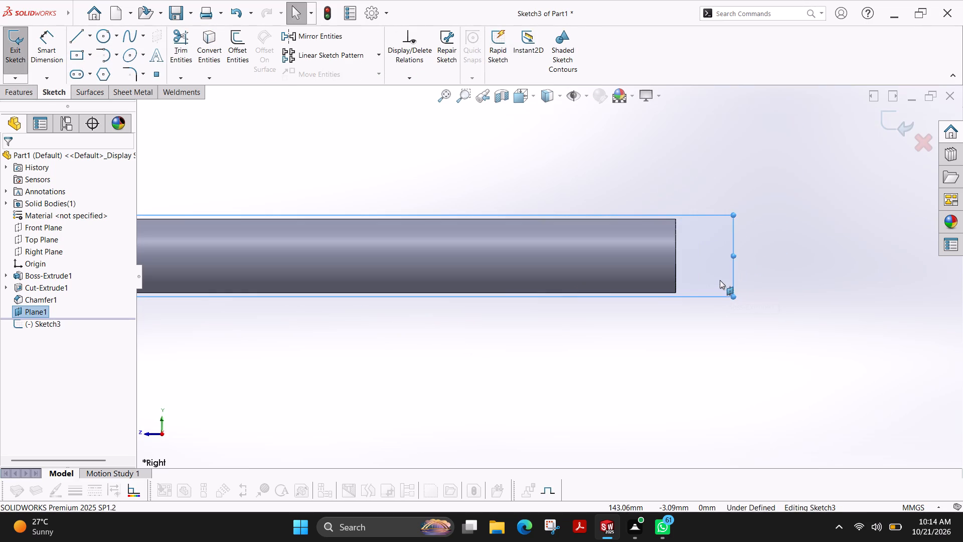
left_click_drag(733, 212, 768, 119)
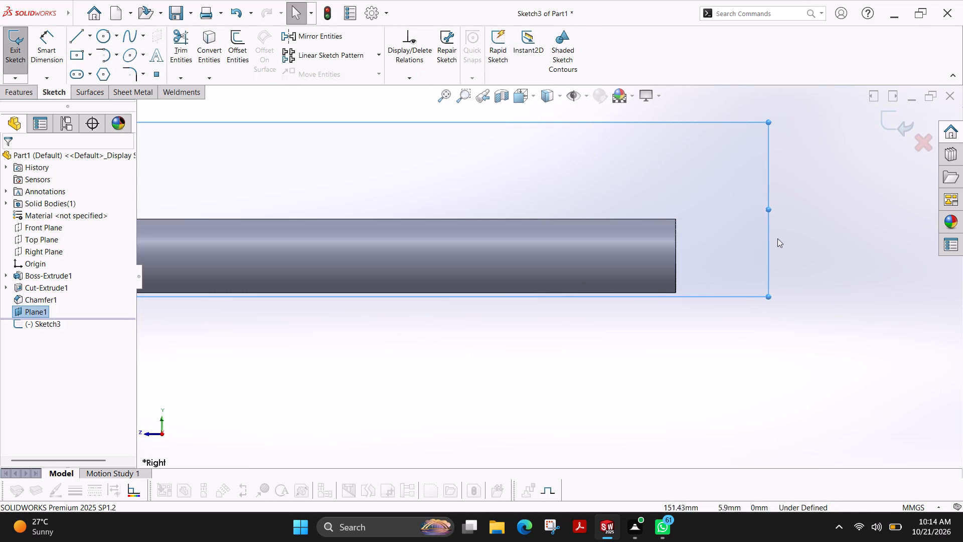
left_click_drag(771, 298, 923, 487)
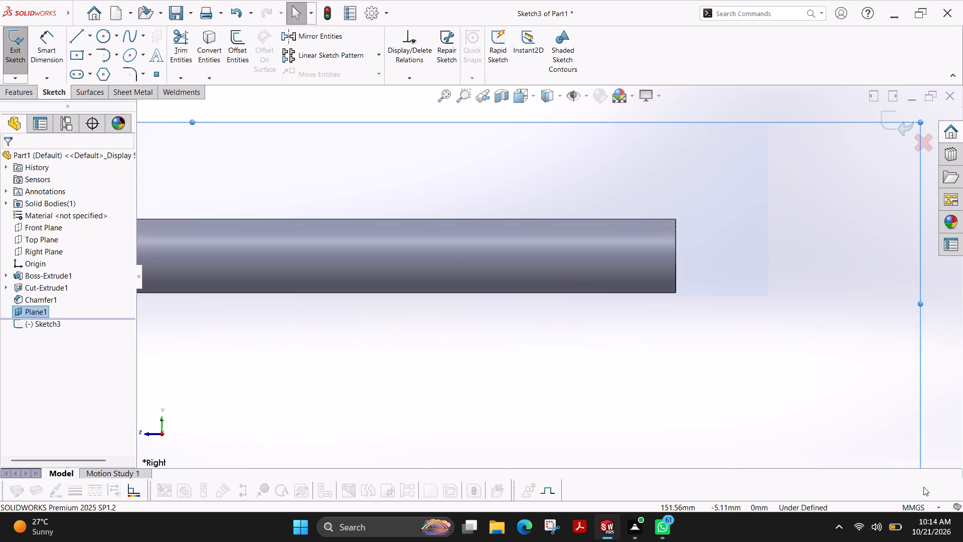
left_click_drag(923, 487, 958, 477)
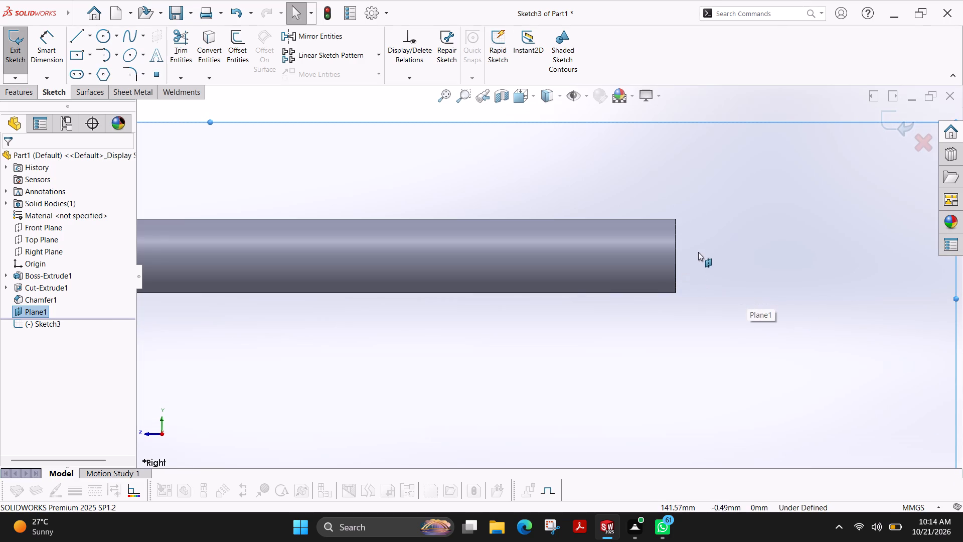
scroll(700, 241, "up", 2)
left_click_drag(830, 293, 898, 283)
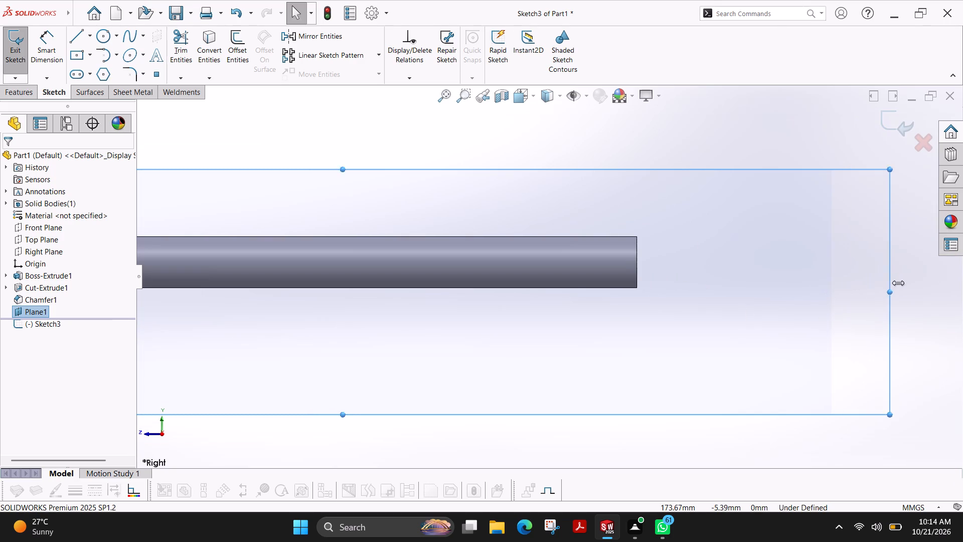
left_click_drag(898, 283, 907, 283)
scroll(860, 241, "down", 4)
scroll(573, 230, "up", 8)
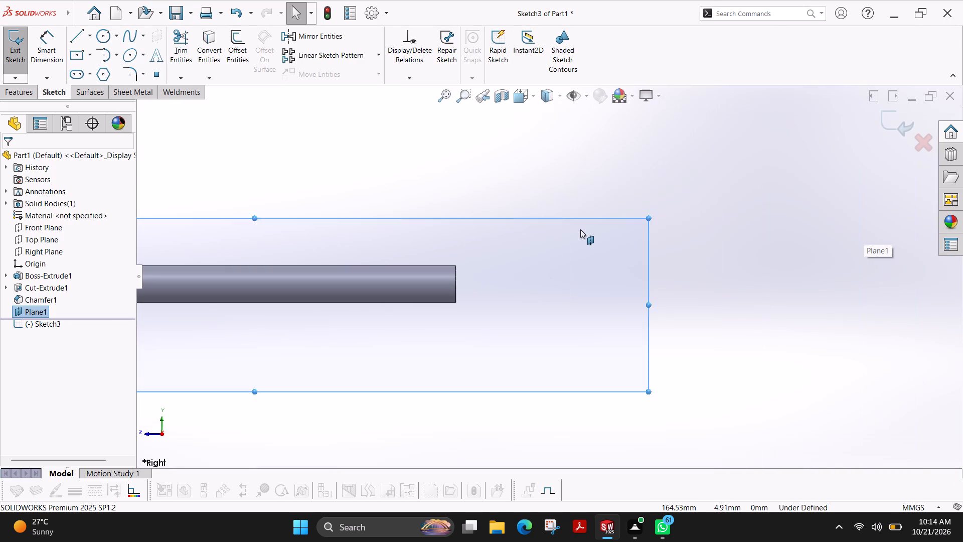
left_click_drag(628, 228, 836, 147)
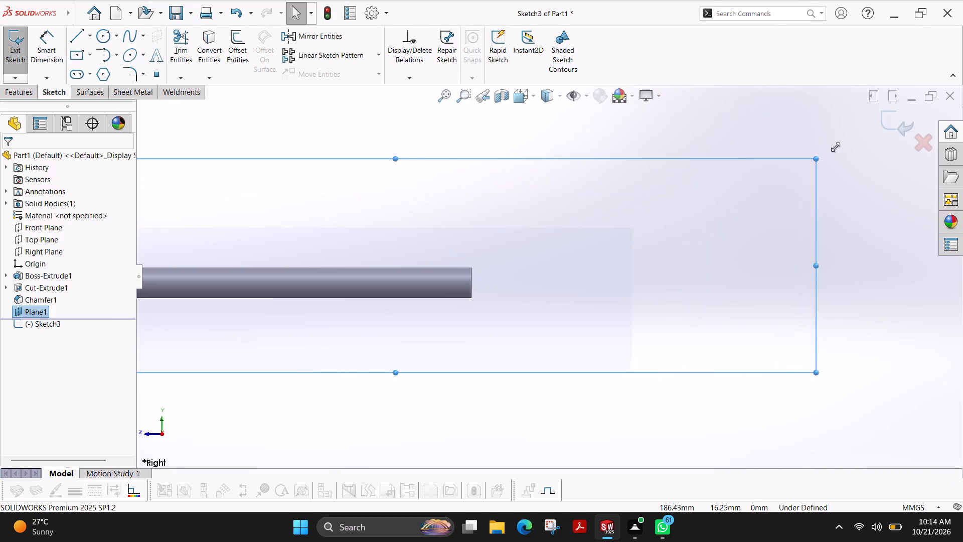
left_click_drag(836, 147, 850, 138)
left_click_drag(854, 373, 873, 472)
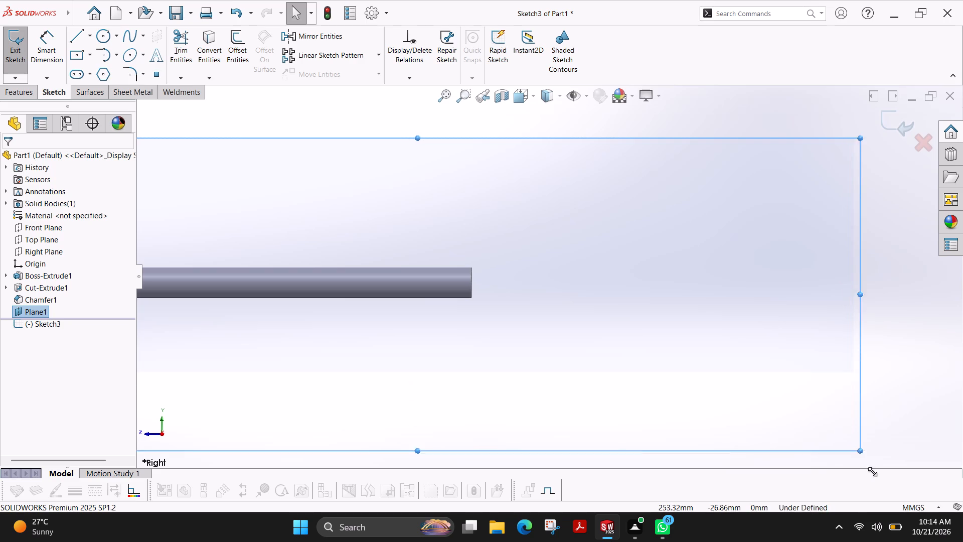
left_click_drag(873, 472, 915, 486)
Sketch three connected lines forming an open-sided rectangle about 35 mm long, from the upper to the lower corner of the rod's plain end.
scroll(501, 298, "down", 4)
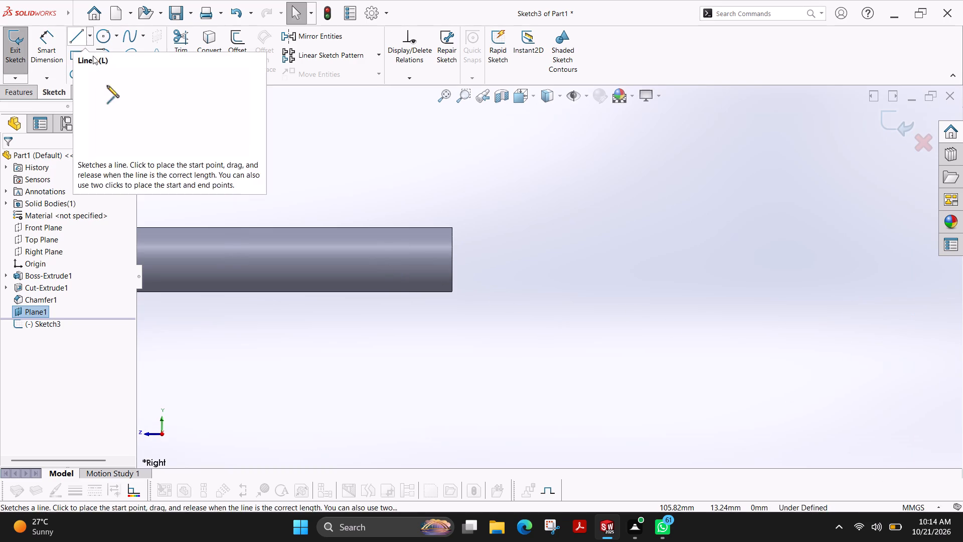
left_click(78, 40)
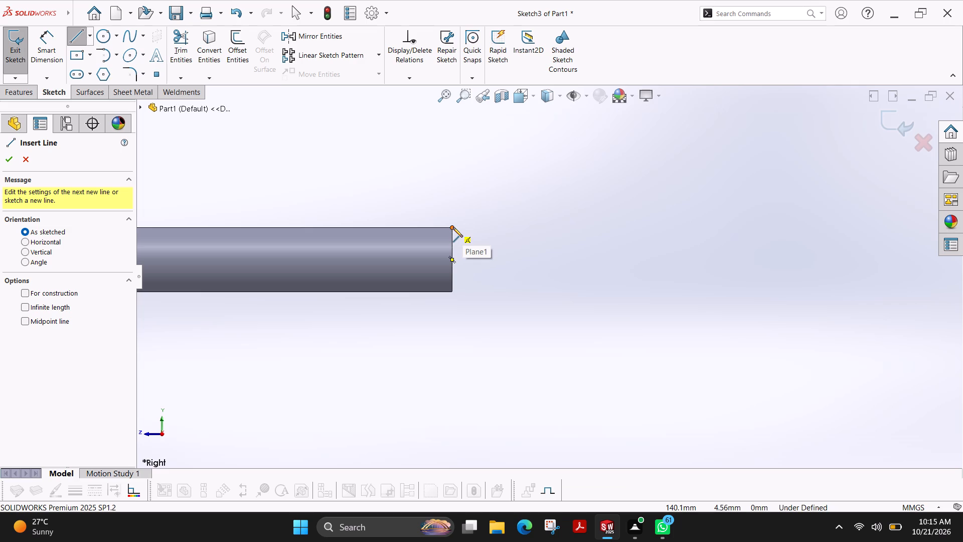
left_click(453, 227)
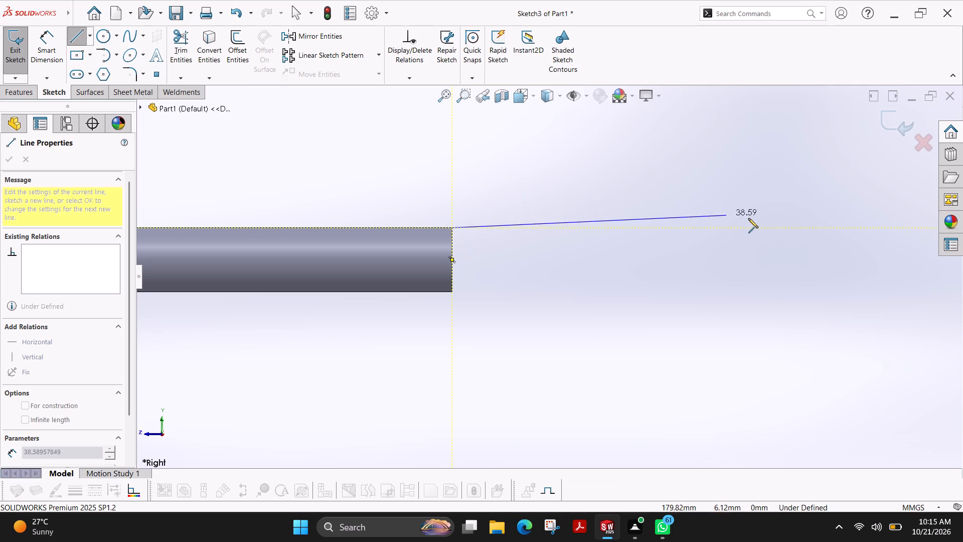
left_click(699, 225)
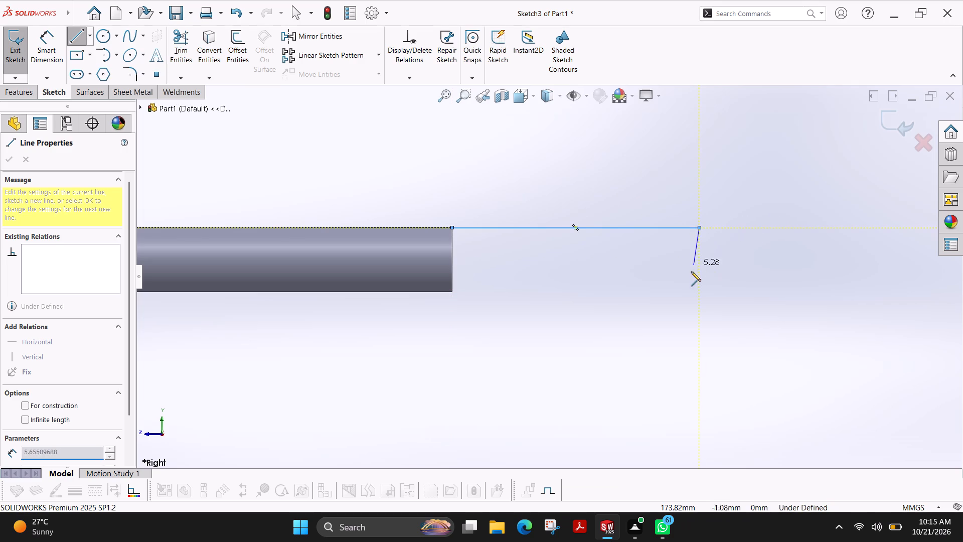
left_click(698, 292)
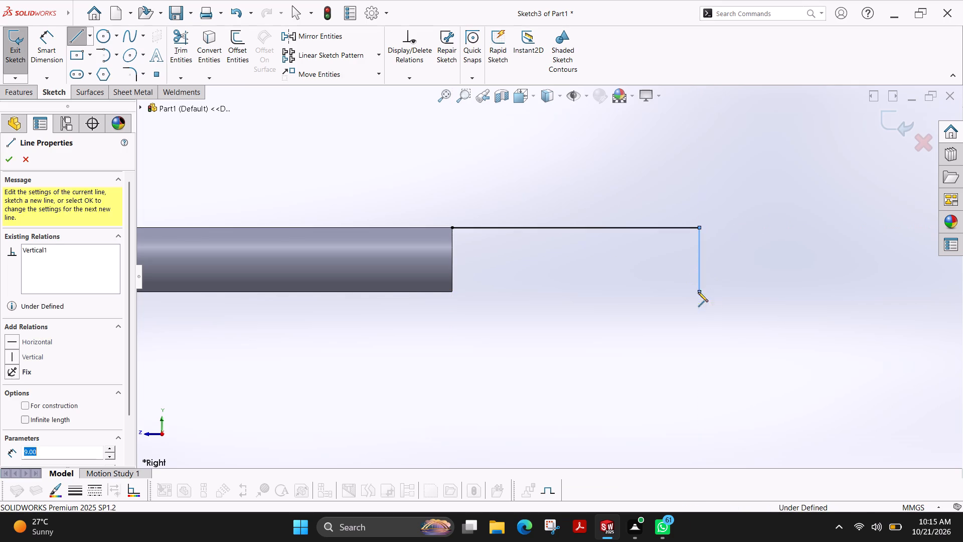
left_click(451, 293)
key("Escape")
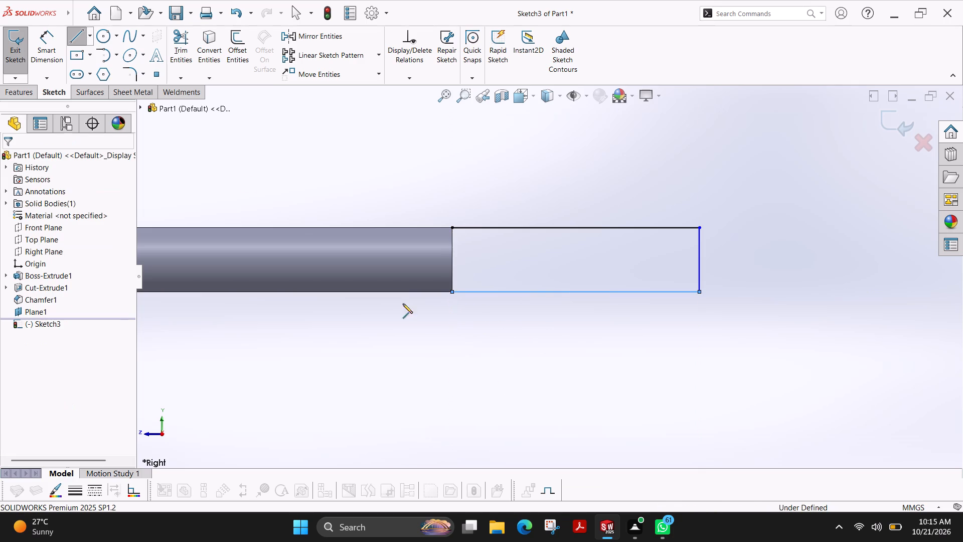
Dimension the profile's upper horizontal line to a length of 25 mm.
left_click(43, 47)
left_click(627, 228)
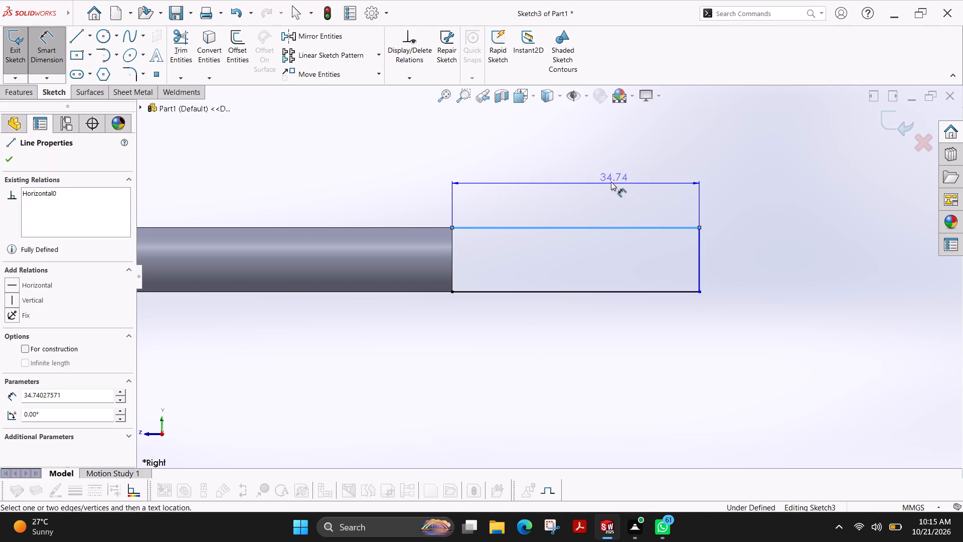
left_click(597, 181)
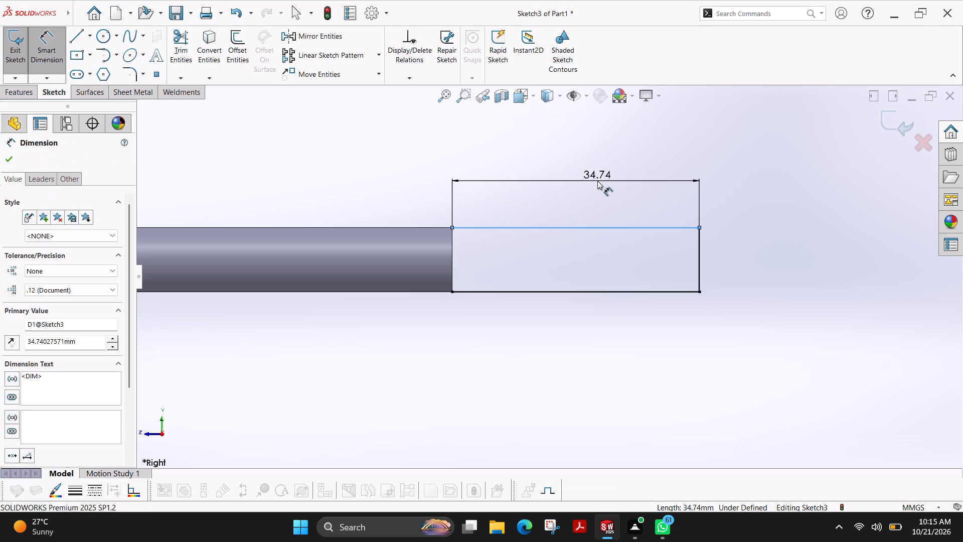
type("25")
key("Return")
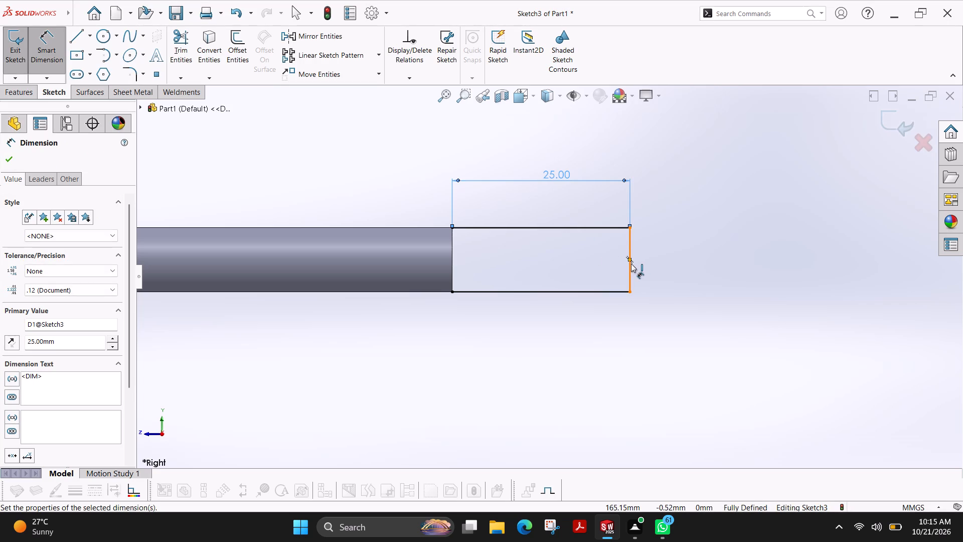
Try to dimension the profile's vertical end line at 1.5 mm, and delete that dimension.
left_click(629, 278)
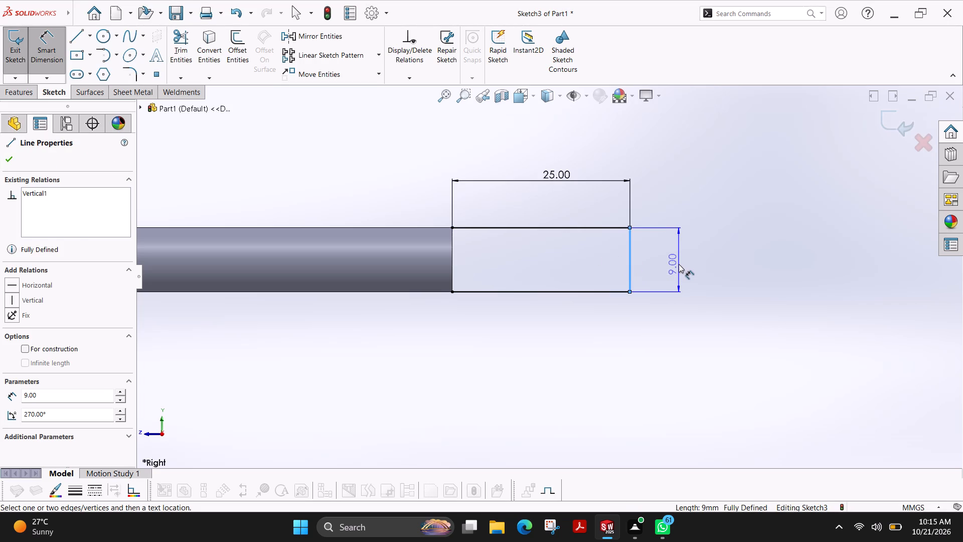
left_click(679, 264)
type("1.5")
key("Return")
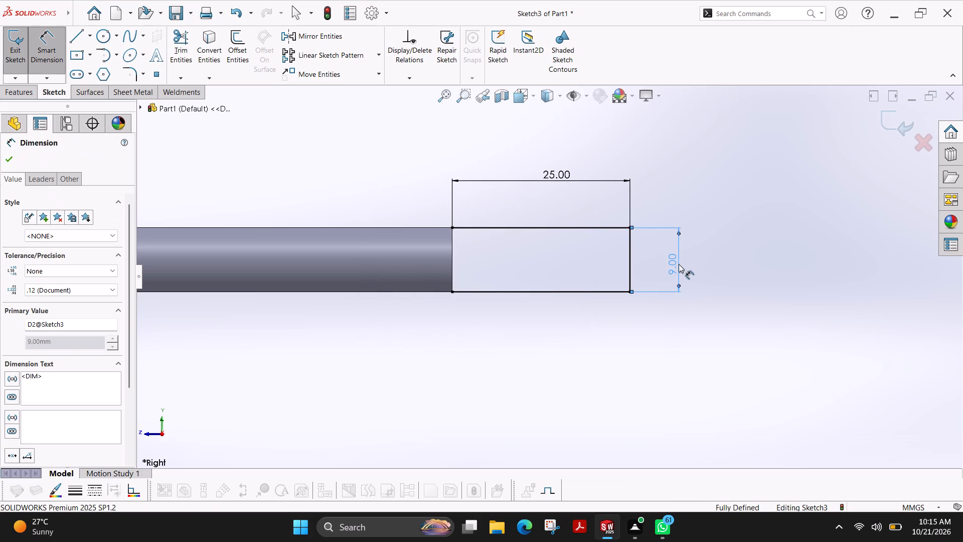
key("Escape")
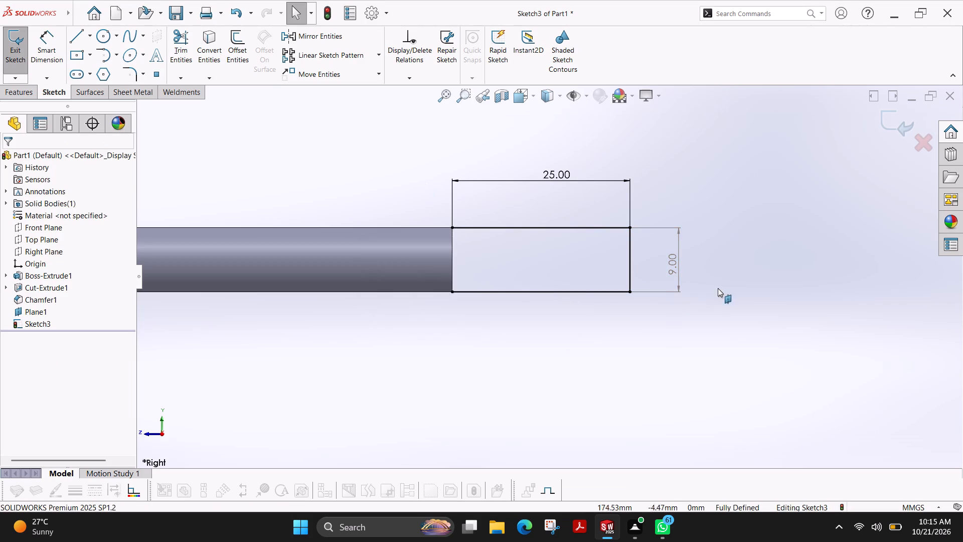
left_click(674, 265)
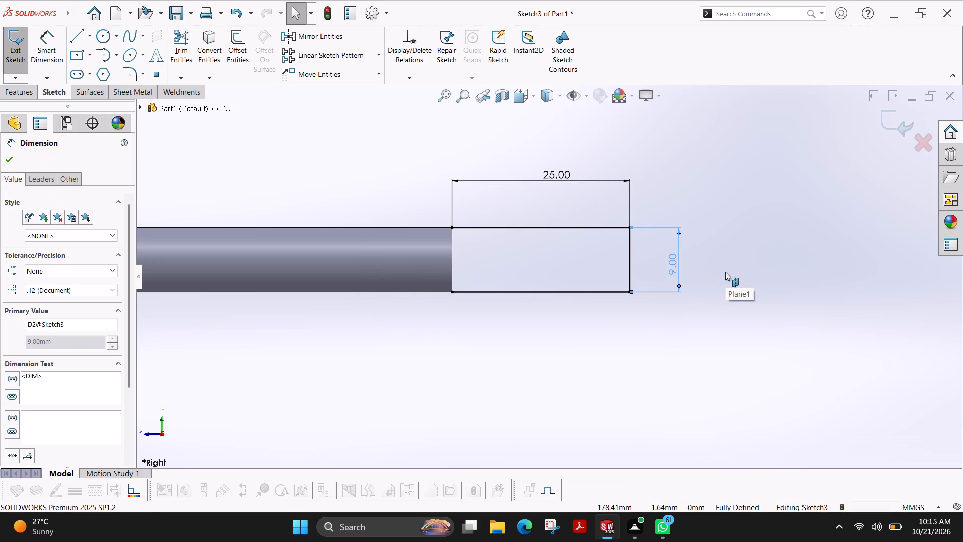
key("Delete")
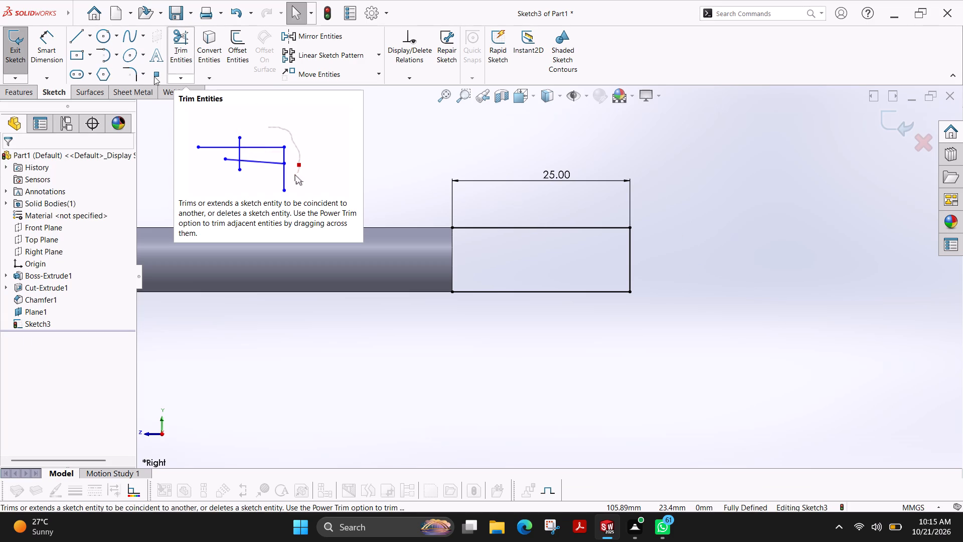
Sketch a horizontal construction line about 34 mm long from the midpoint of the rod's plain end past the profile's end line.
left_click(76, 45)
left_click(68, 296)
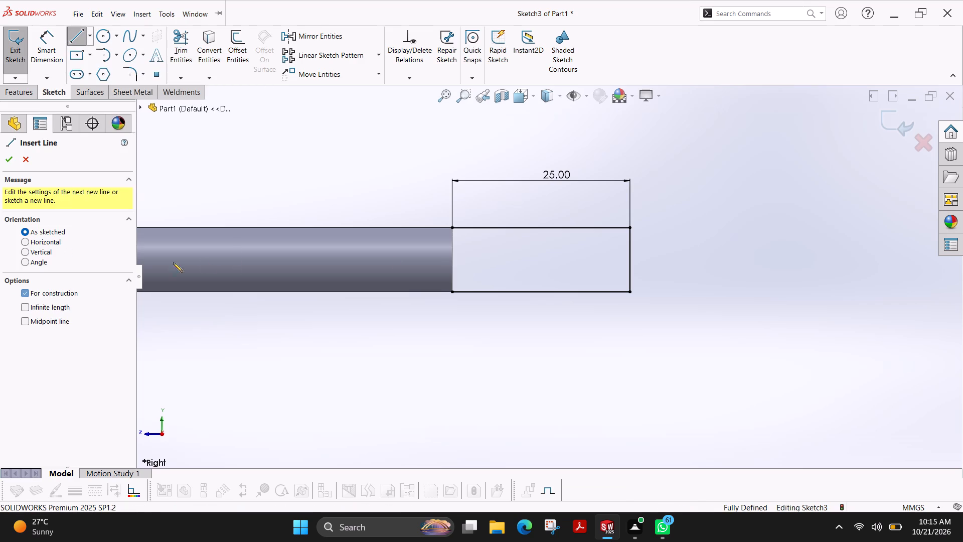
left_click(452, 261)
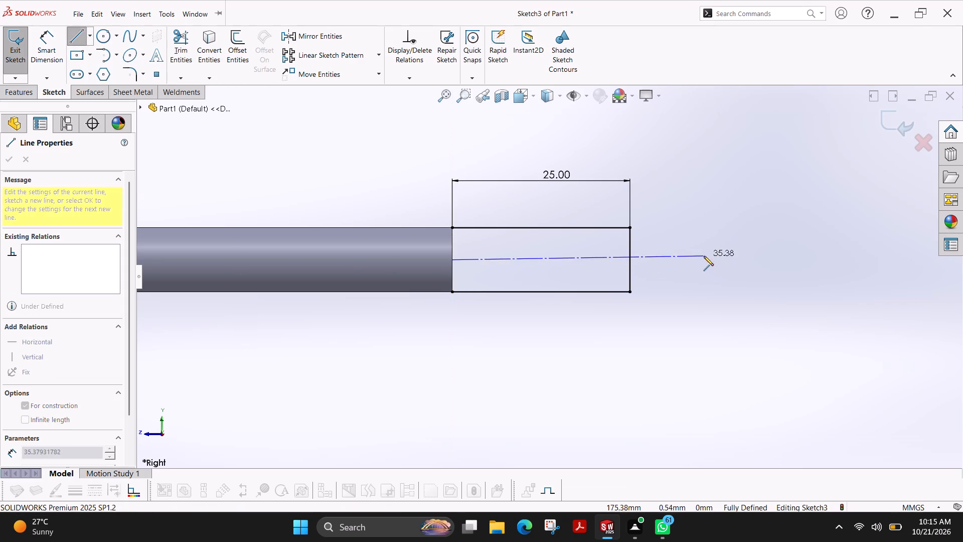
left_click(692, 260)
key("Escape")
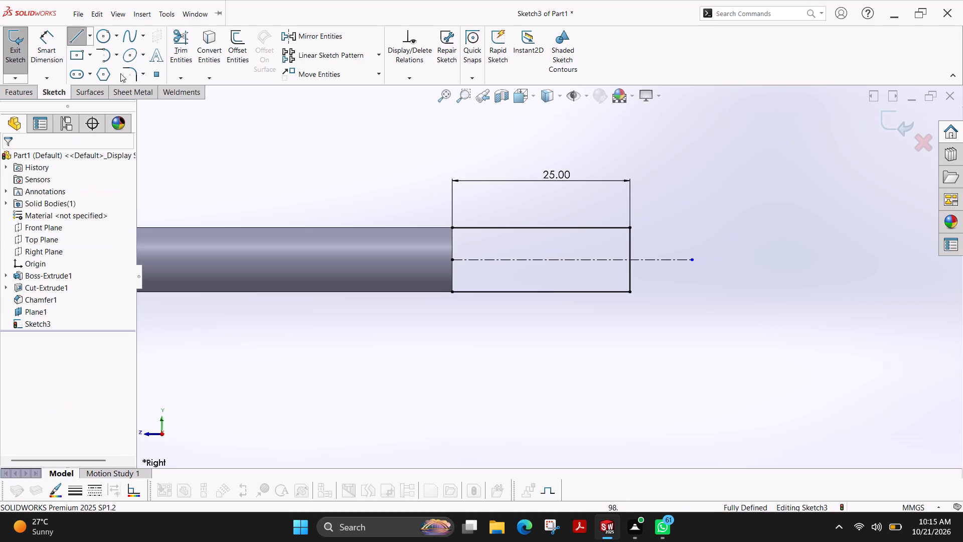
Sketch a vertical midpoint line about 2.4 mm long, centred on the midpoint of the profile's end line.
left_click(81, 37)
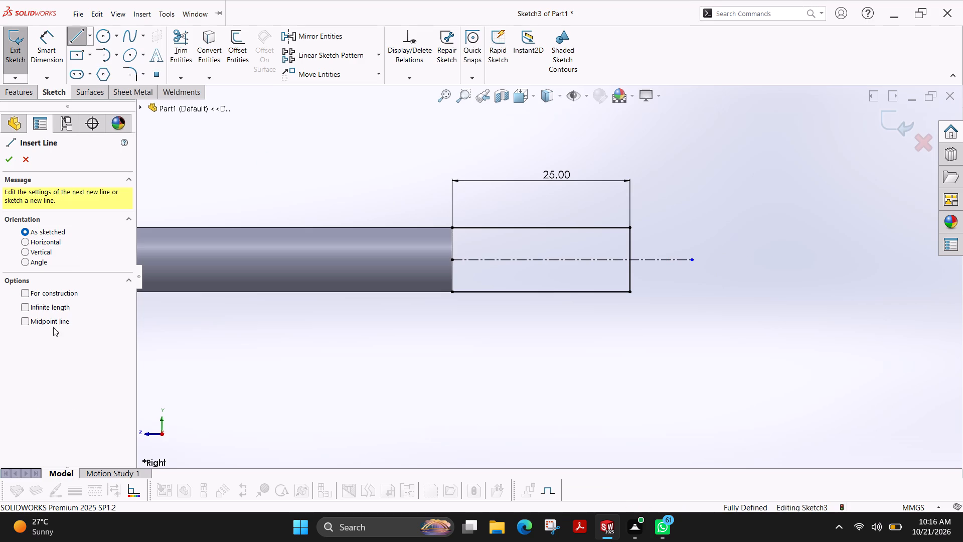
left_click(53, 327)
left_click(53, 319)
scroll(631, 266, "down", 4)
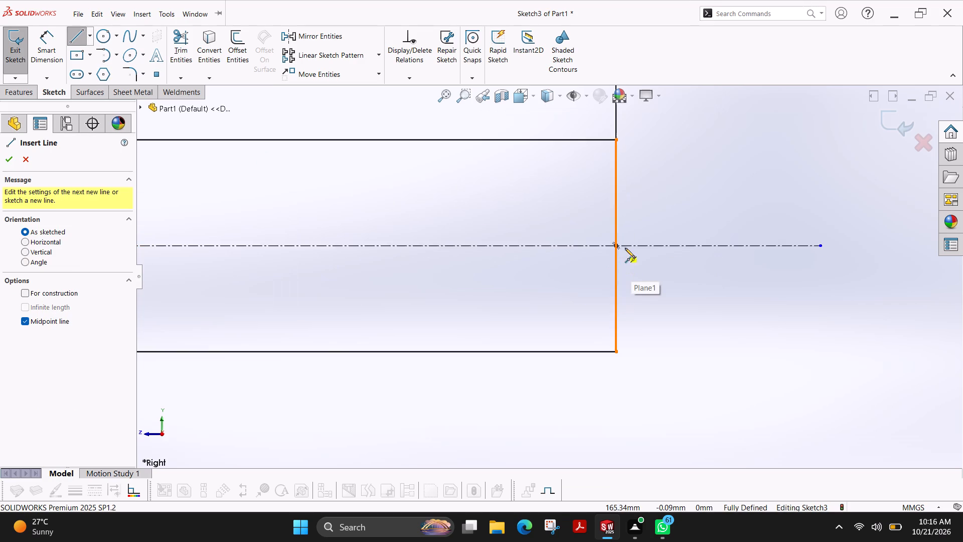
left_click(616, 246)
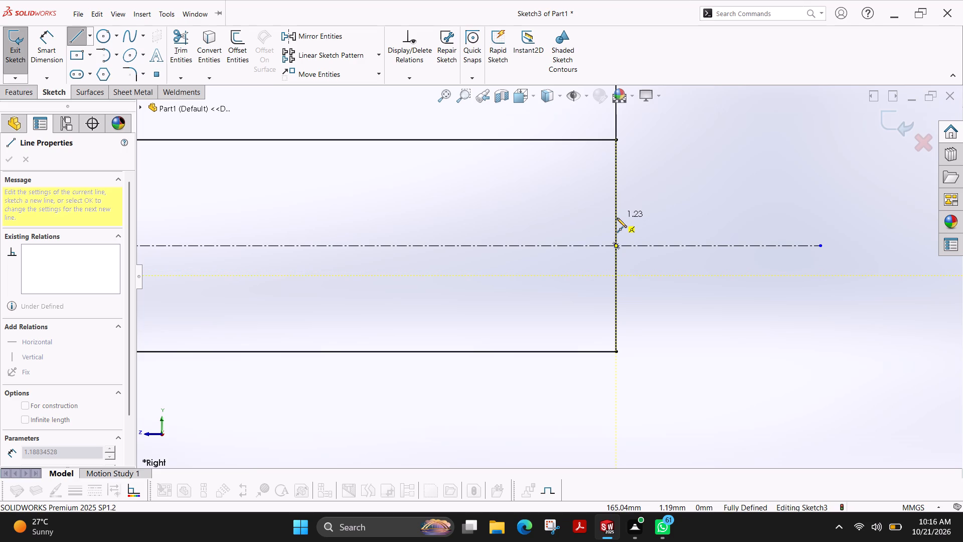
left_click(617, 218)
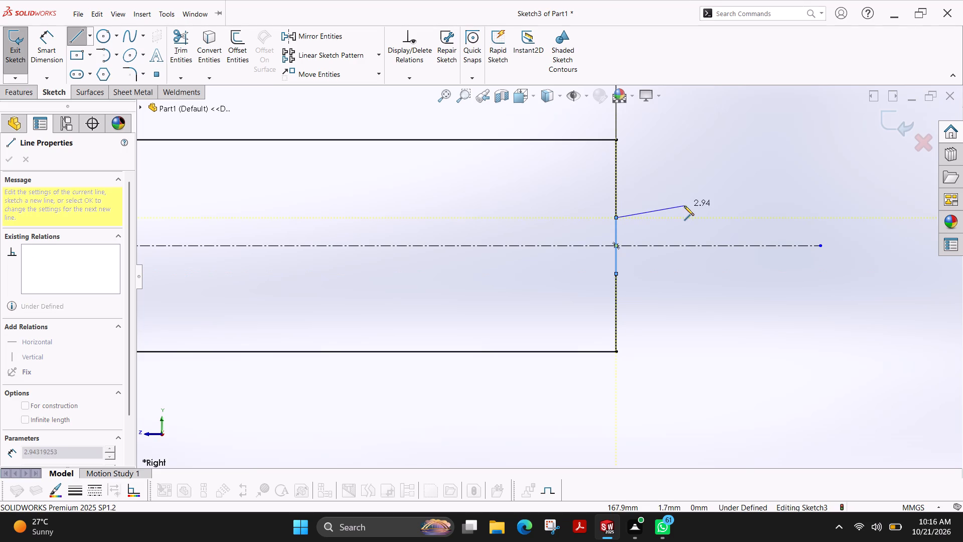
key("Escape")
Delete the profile's full-height vertical end line, keeping the short centred line.
left_click(45, 50)
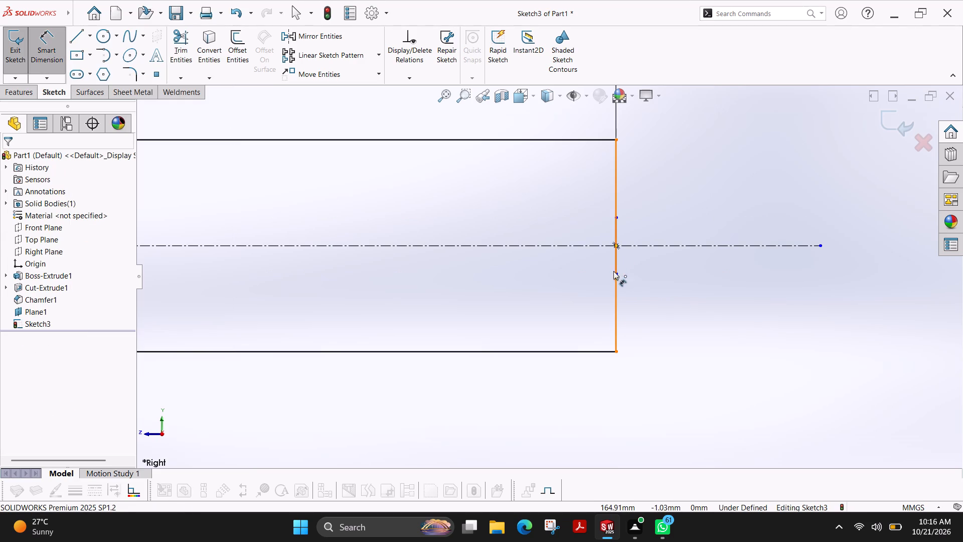
key("Escape")
left_click(617, 313)
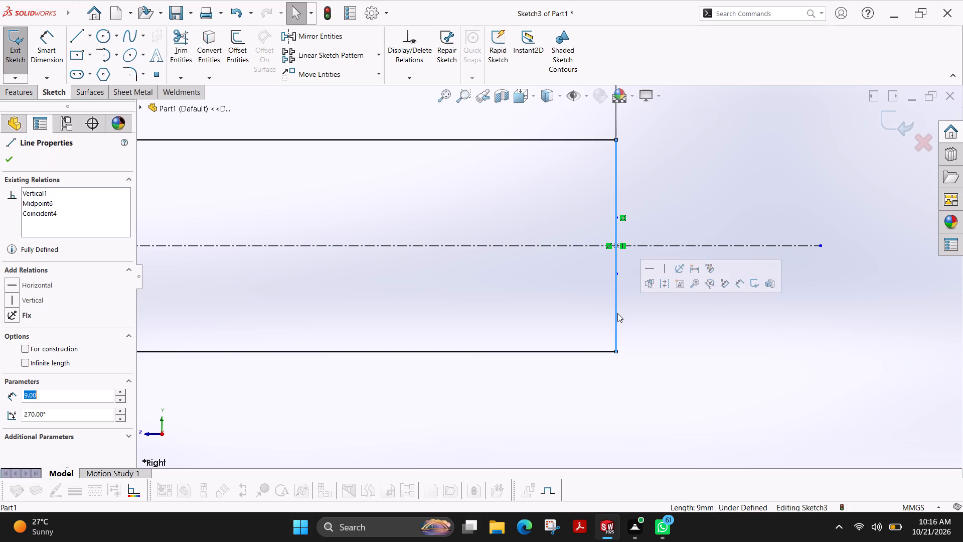
key("Delete")
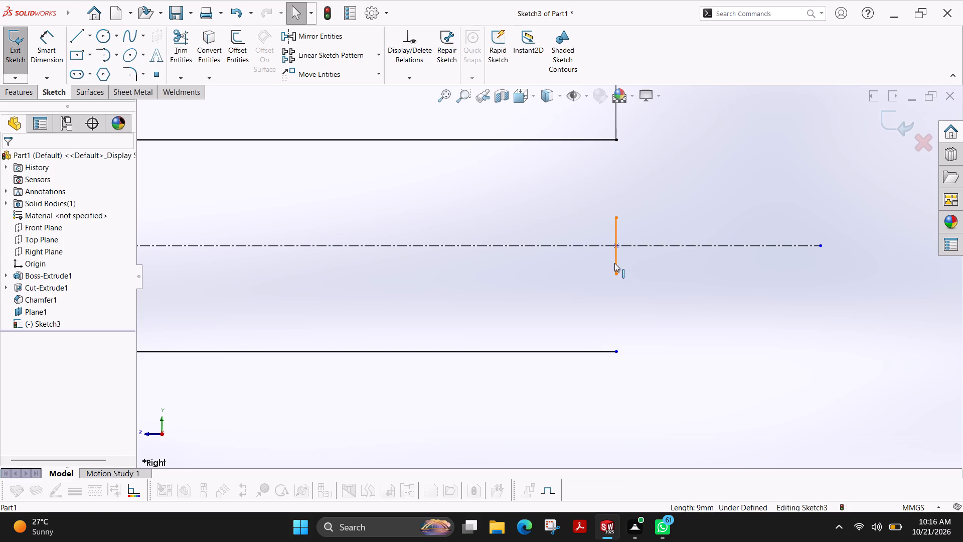
Dimension the short vertical line to a length of 1.5 mm.
left_click(614, 263)
key("grave")
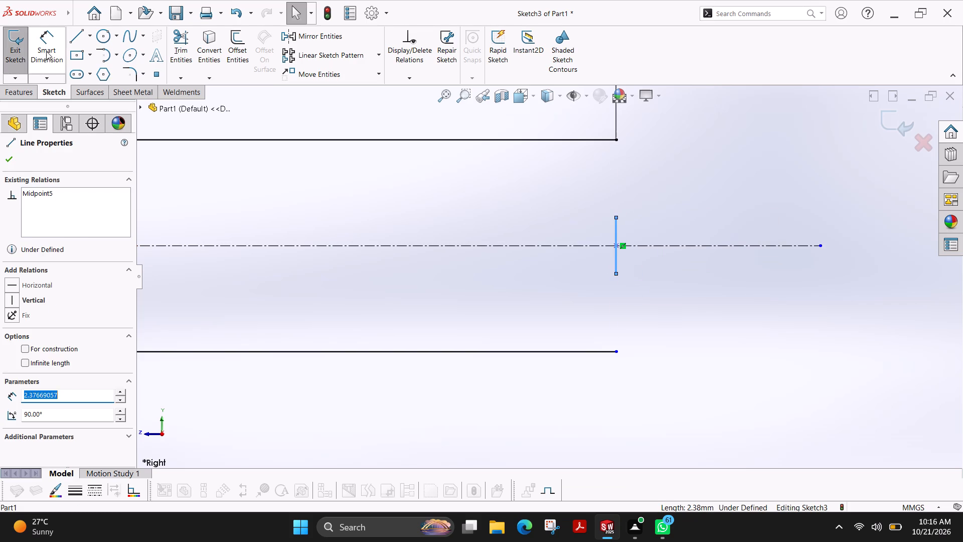
left_click(46, 51)
left_click(614, 232)
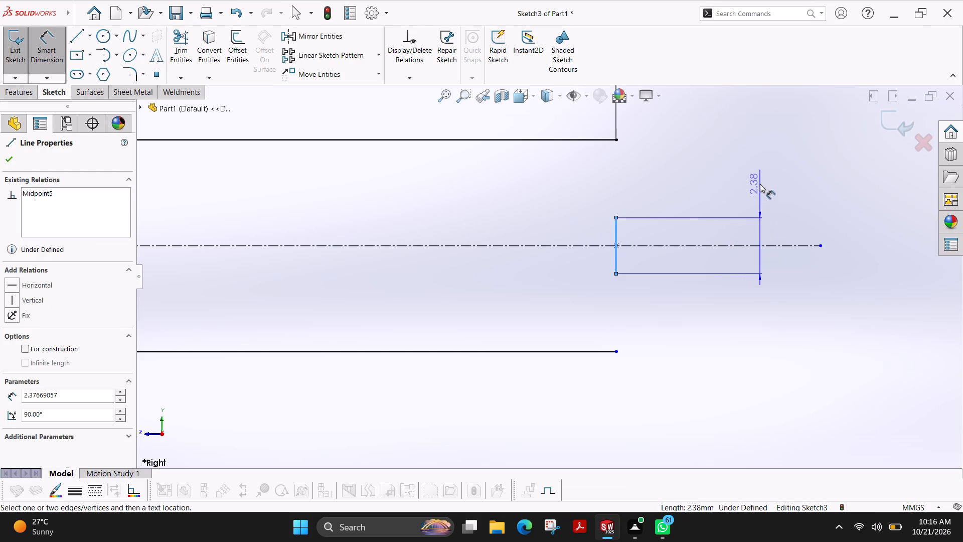
left_click(760, 184)
type("1.5")
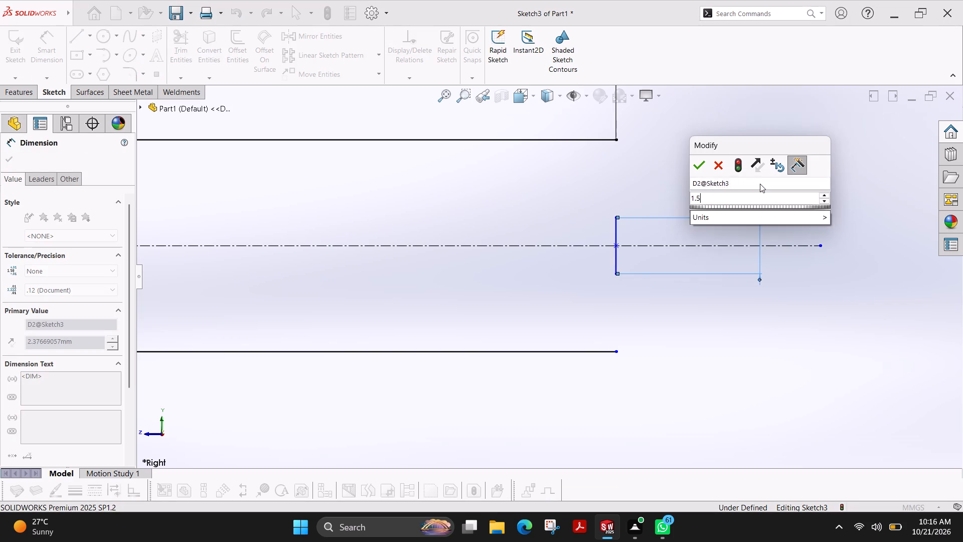
key("Return")
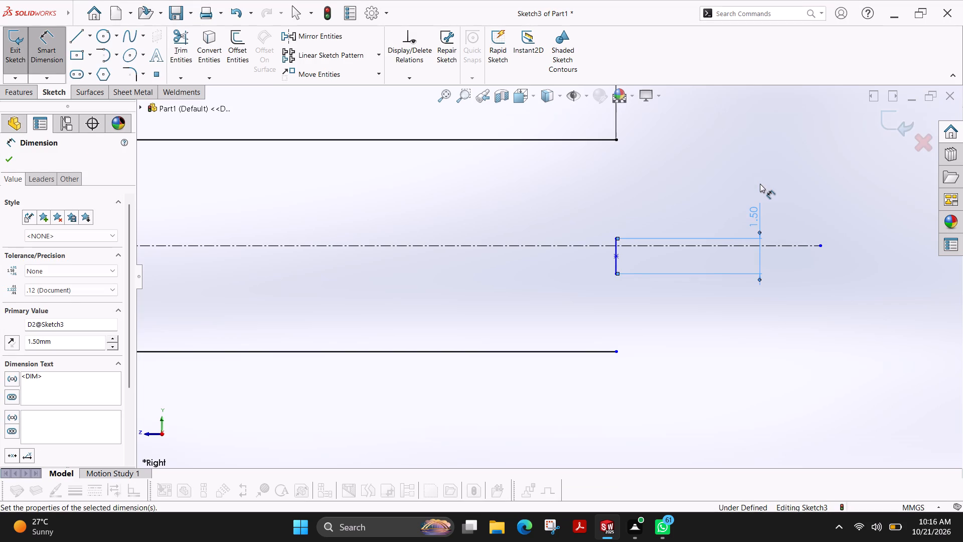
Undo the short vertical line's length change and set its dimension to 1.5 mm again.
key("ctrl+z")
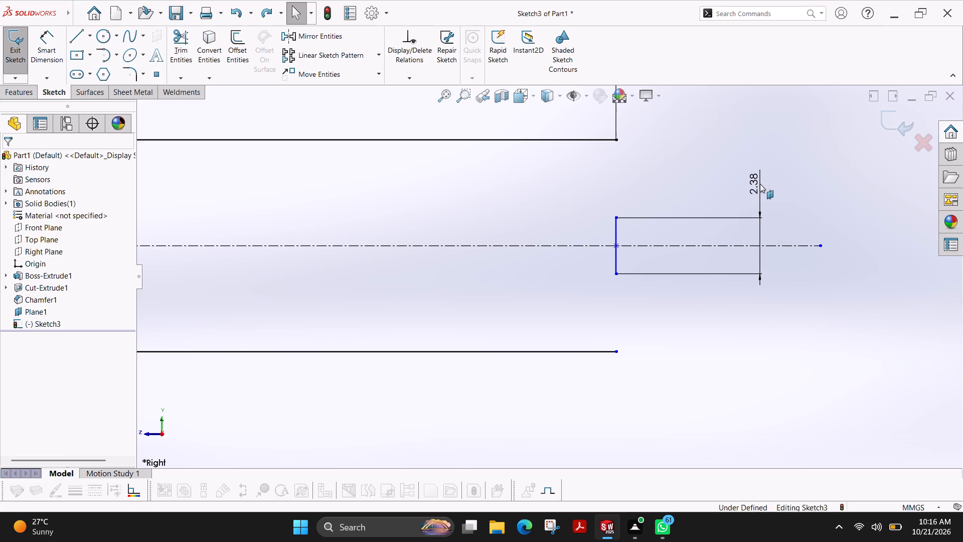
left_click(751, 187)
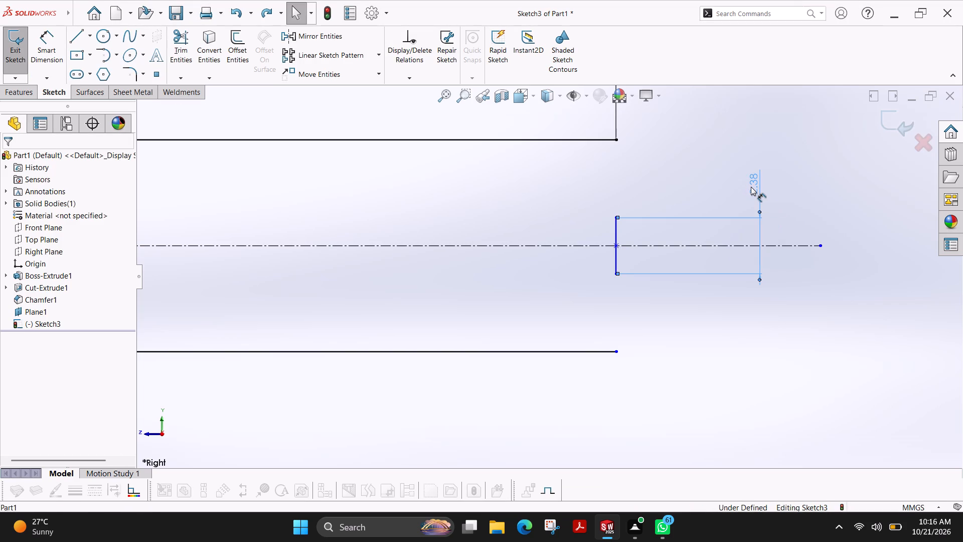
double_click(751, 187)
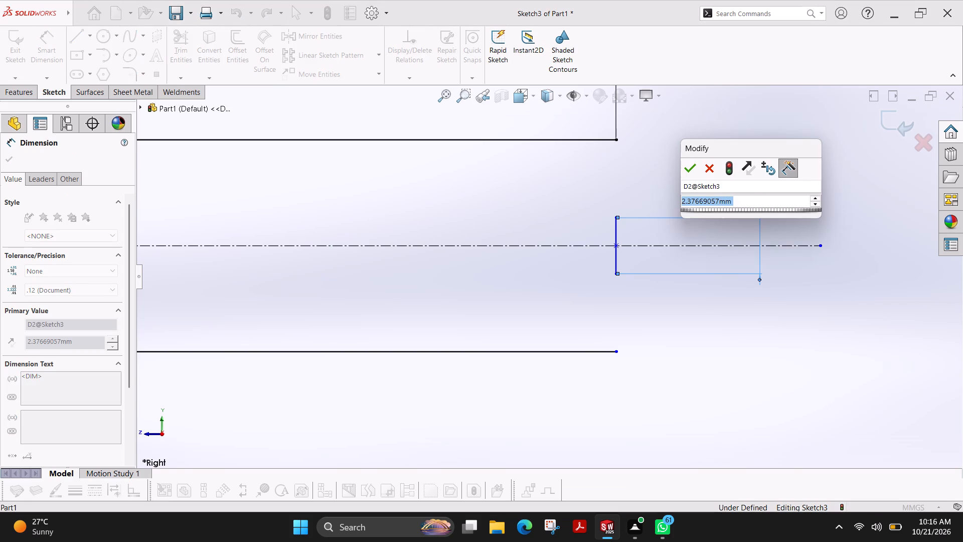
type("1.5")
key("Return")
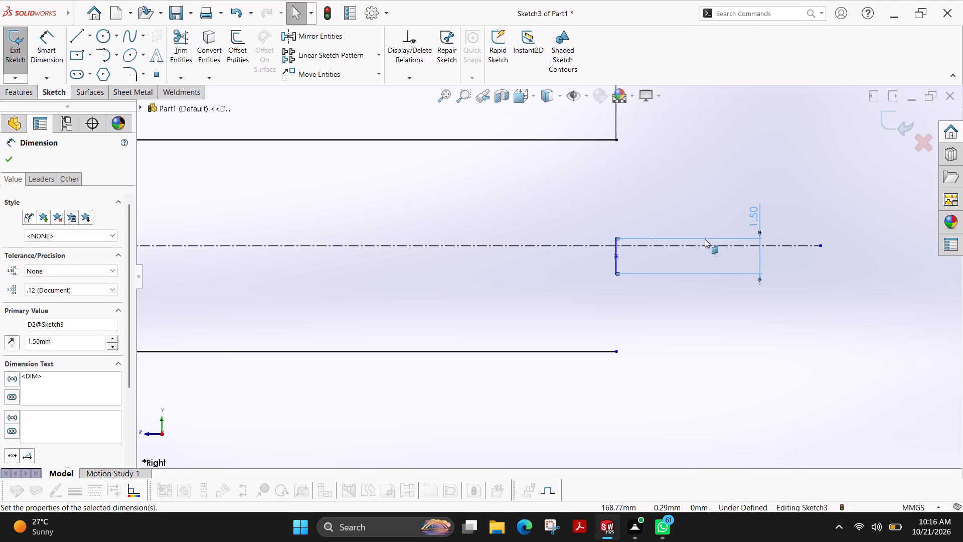
Dimension the distance from the short vertical line's upper endpoint to the horizontal construction line as 0.75 mm.
scroll(704, 239, "down", 2)
scroll(612, 240, "down", 4)
scroll(526, 258, "down", 4)
left_click(426, 248)
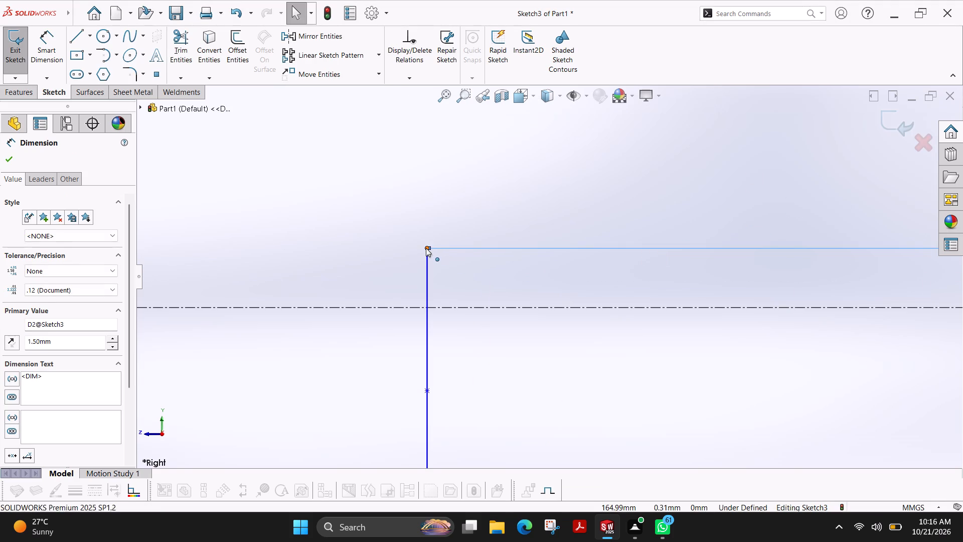
left_click(472, 309)
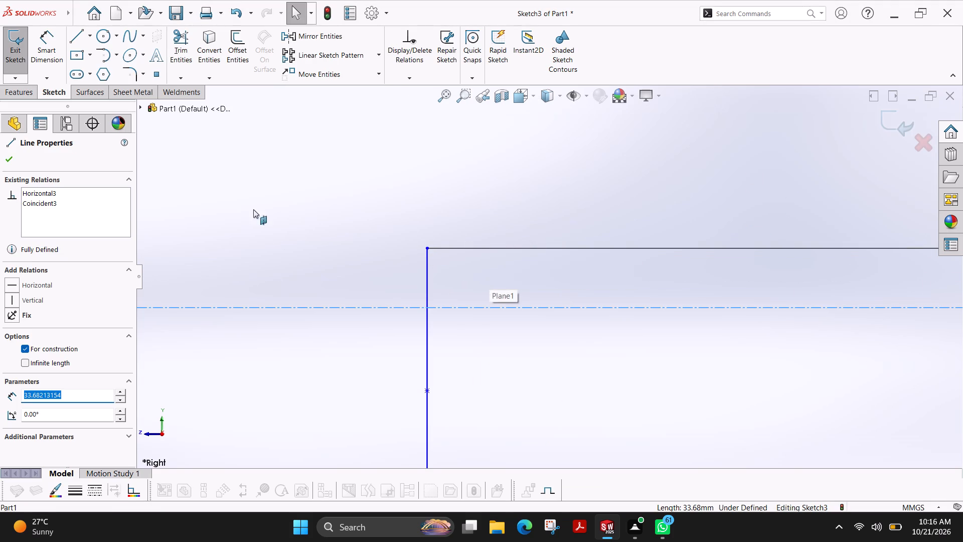
left_click(60, 60)
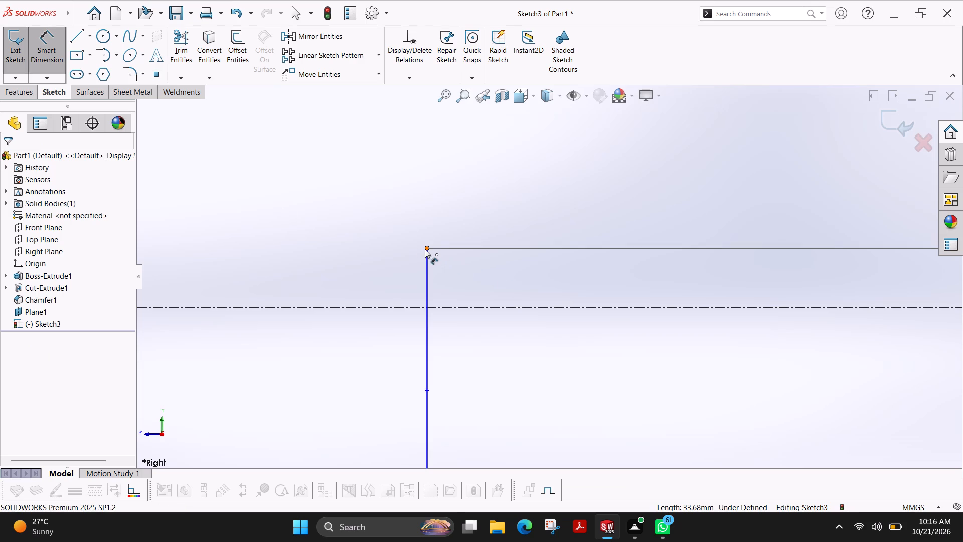
left_click(426, 248)
left_click(541, 309)
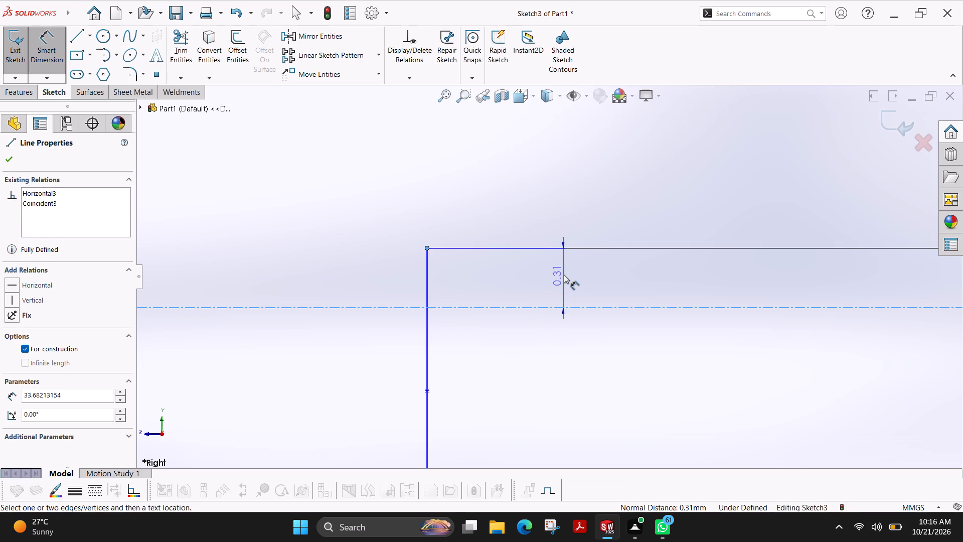
left_click(564, 275)
type("0.")
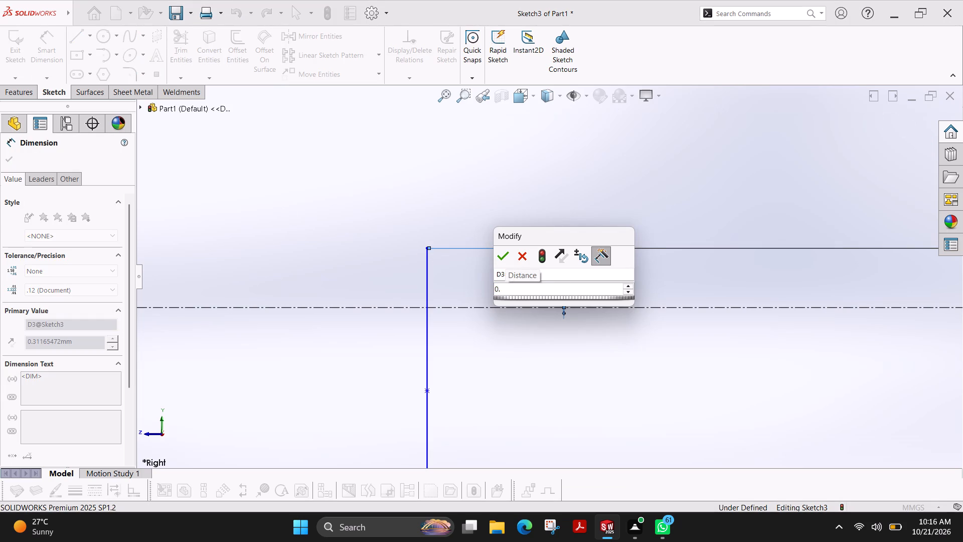
type("75")
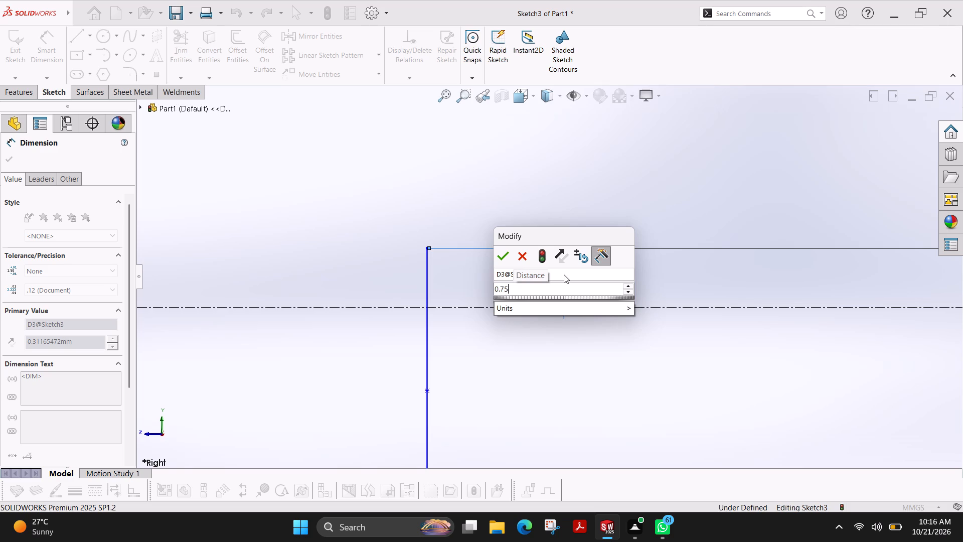
key("Return")
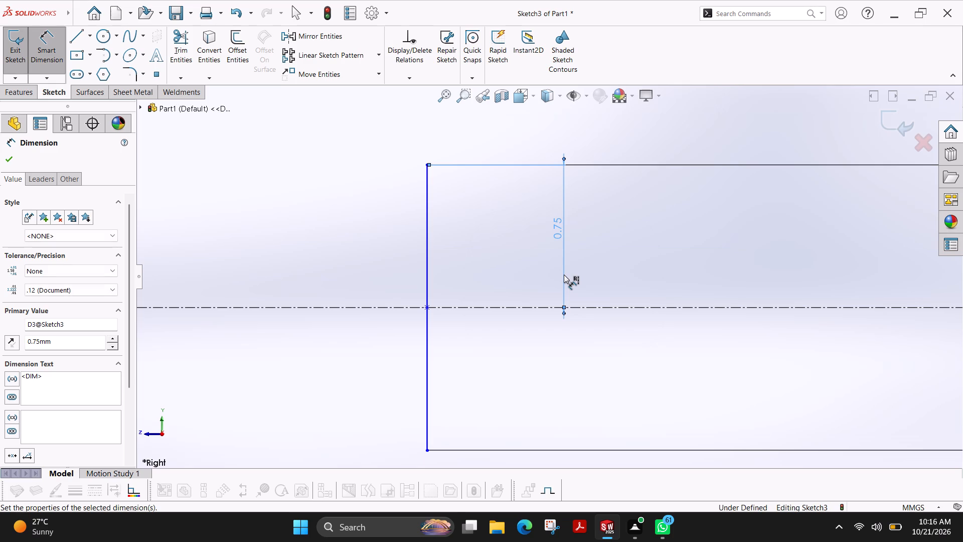
scroll(564, 275, "up", 11)
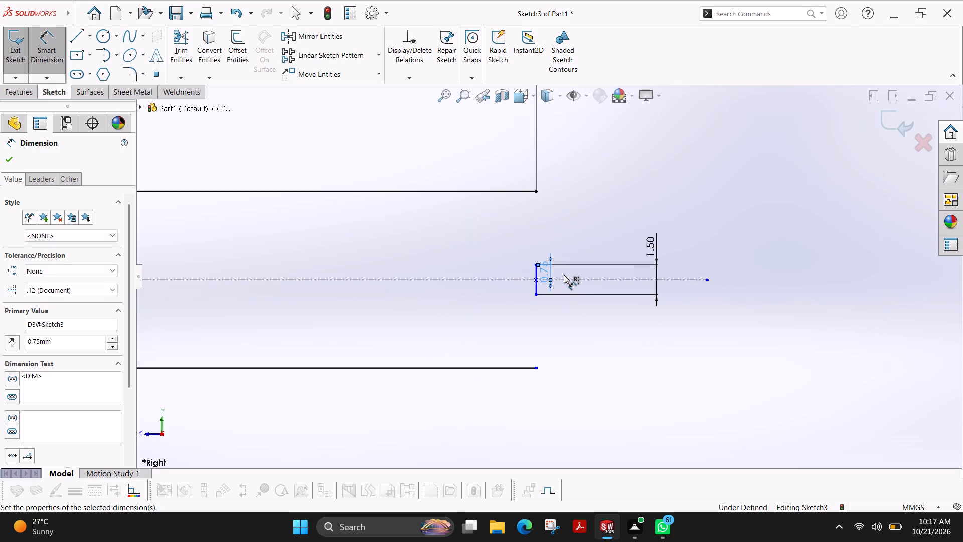
scroll(564, 275, "up", 3)
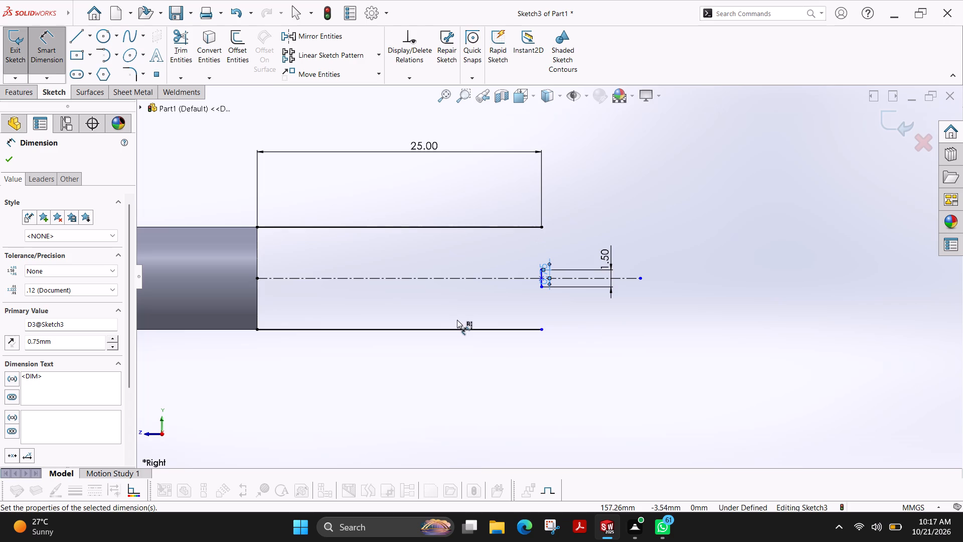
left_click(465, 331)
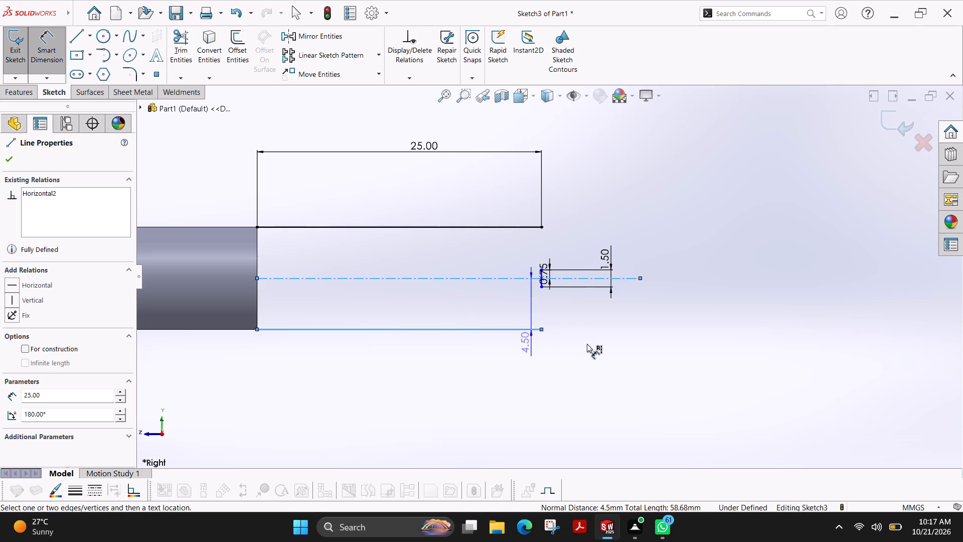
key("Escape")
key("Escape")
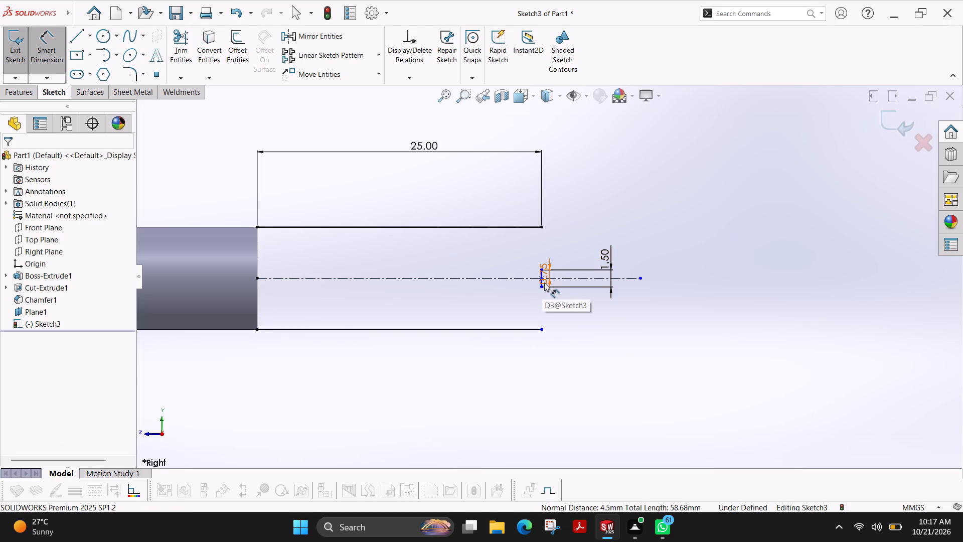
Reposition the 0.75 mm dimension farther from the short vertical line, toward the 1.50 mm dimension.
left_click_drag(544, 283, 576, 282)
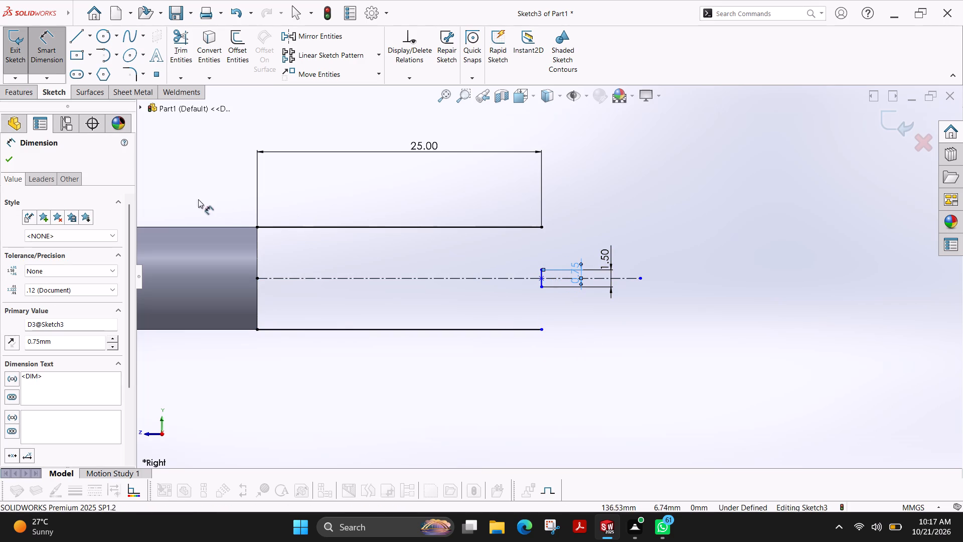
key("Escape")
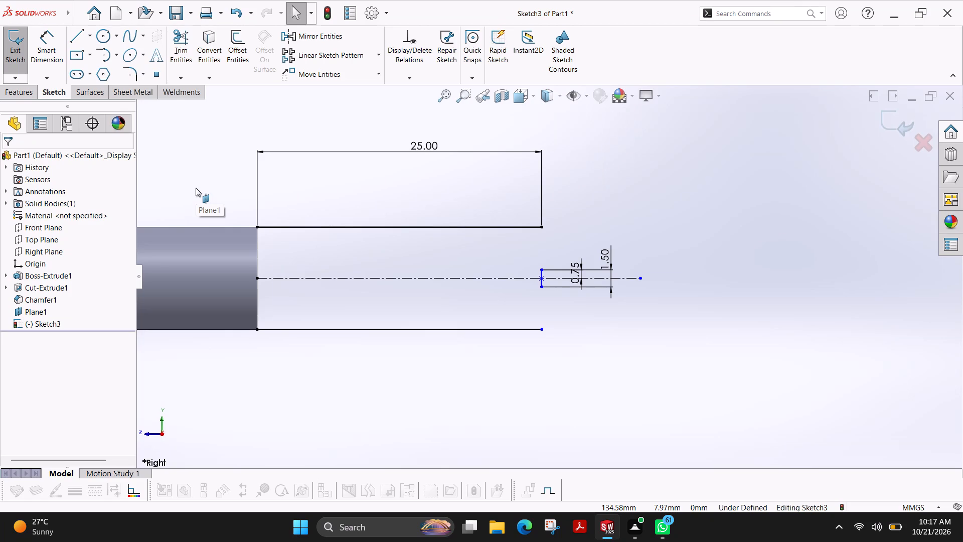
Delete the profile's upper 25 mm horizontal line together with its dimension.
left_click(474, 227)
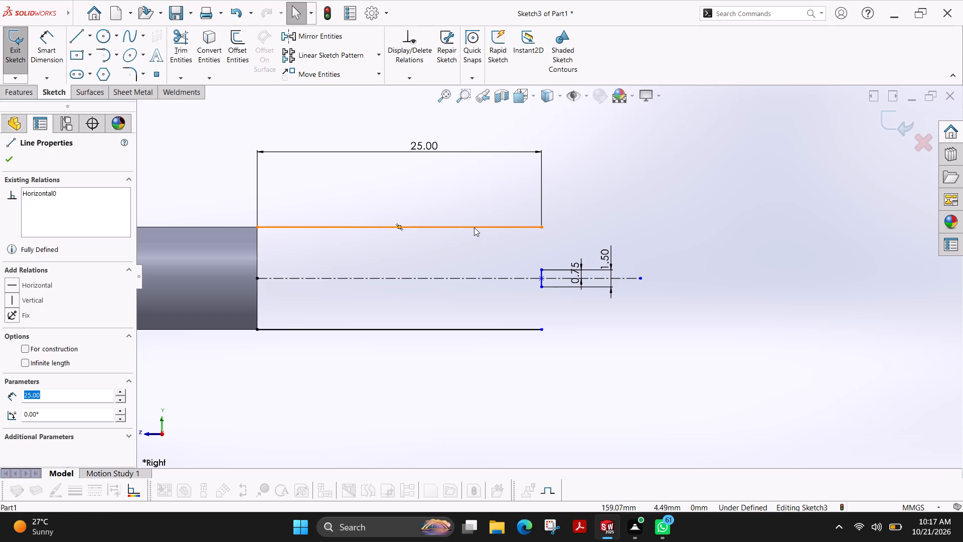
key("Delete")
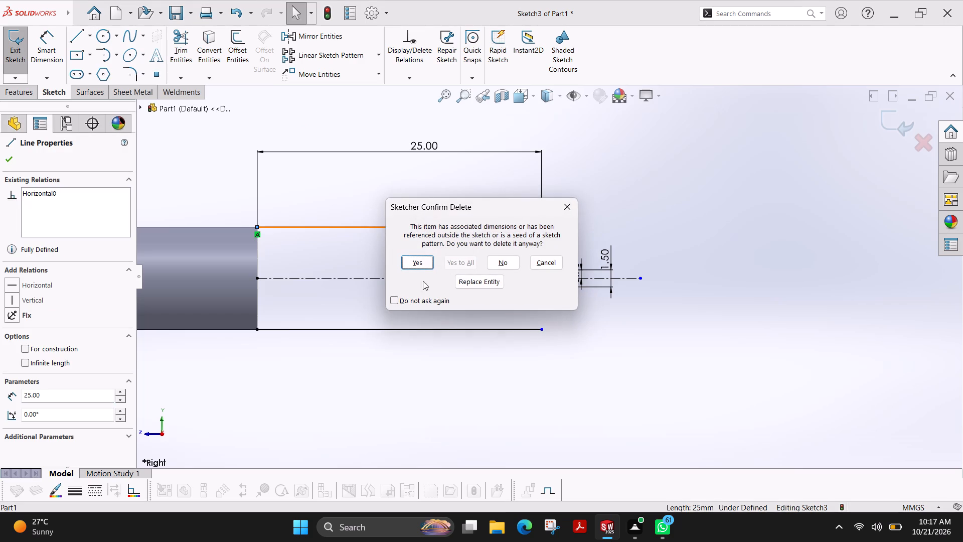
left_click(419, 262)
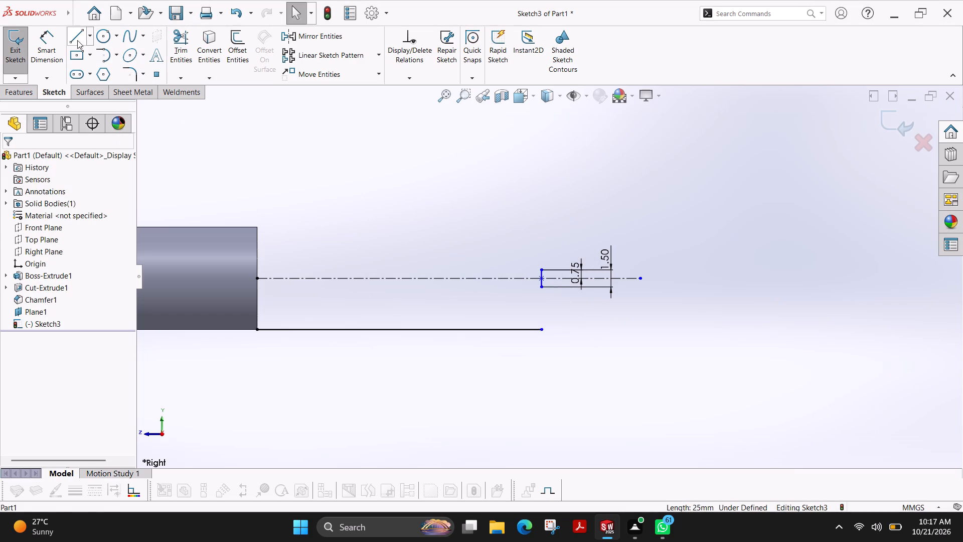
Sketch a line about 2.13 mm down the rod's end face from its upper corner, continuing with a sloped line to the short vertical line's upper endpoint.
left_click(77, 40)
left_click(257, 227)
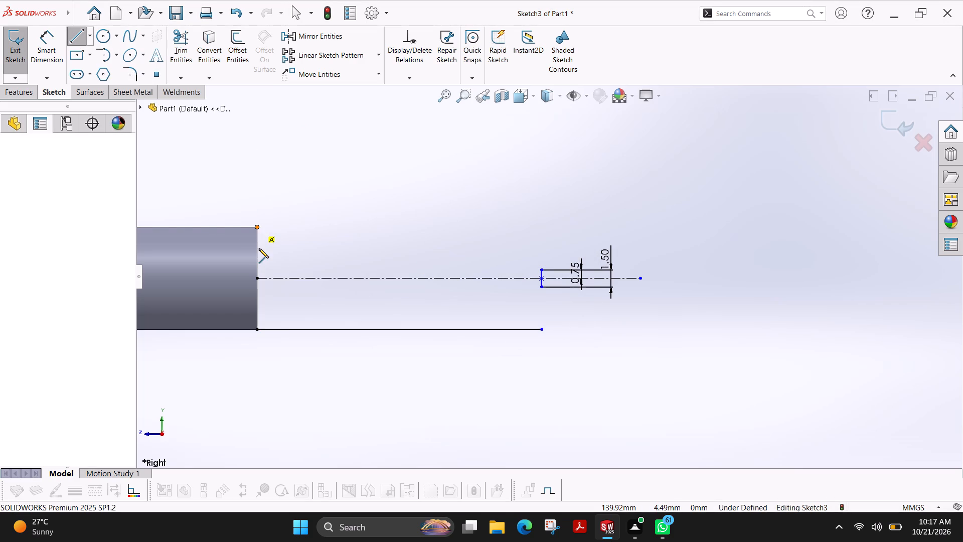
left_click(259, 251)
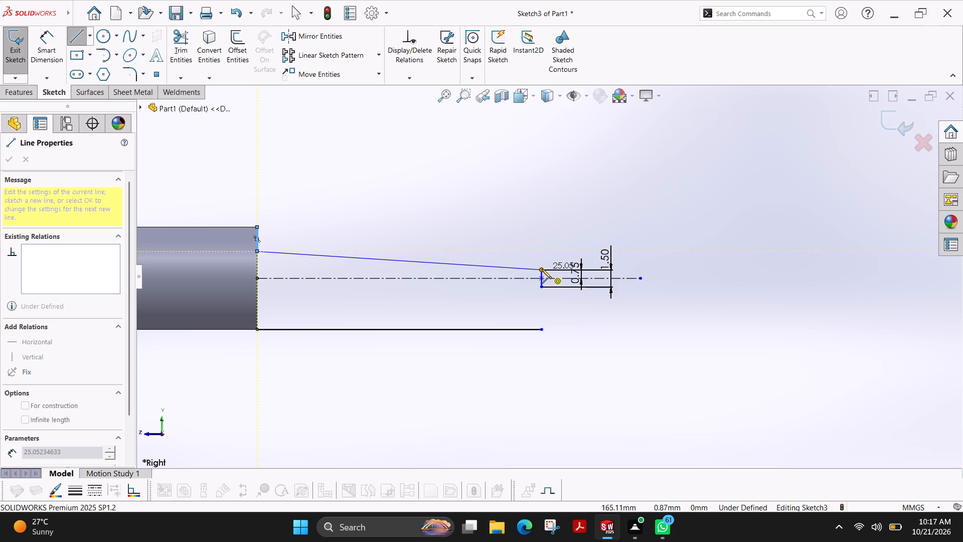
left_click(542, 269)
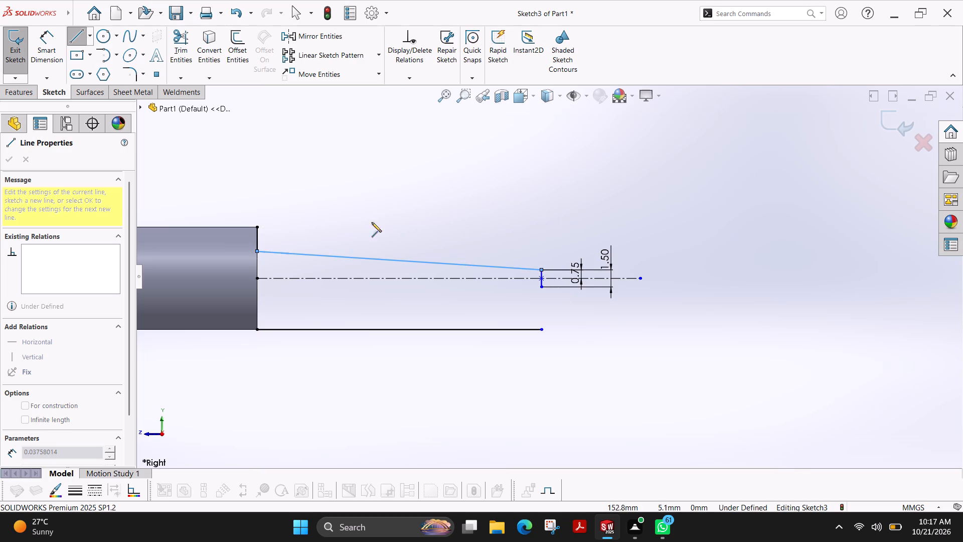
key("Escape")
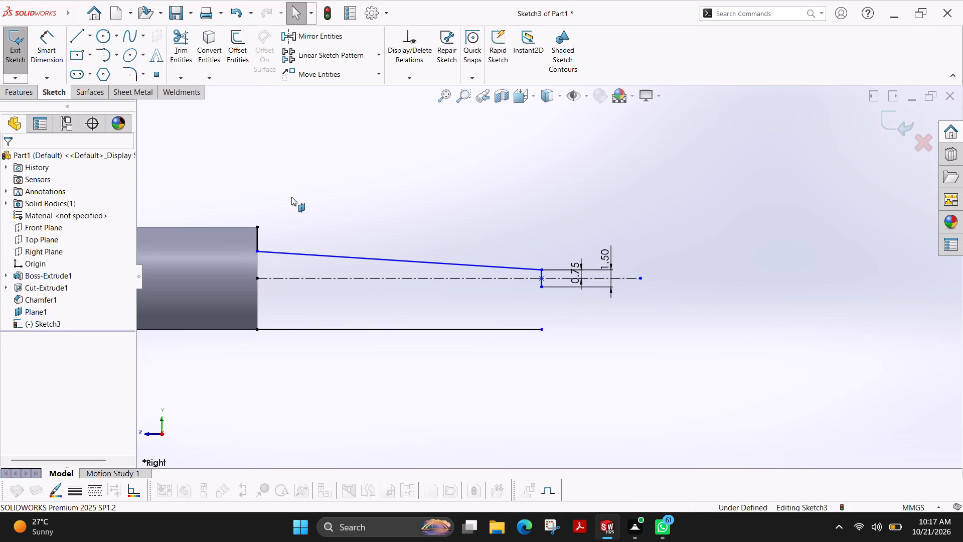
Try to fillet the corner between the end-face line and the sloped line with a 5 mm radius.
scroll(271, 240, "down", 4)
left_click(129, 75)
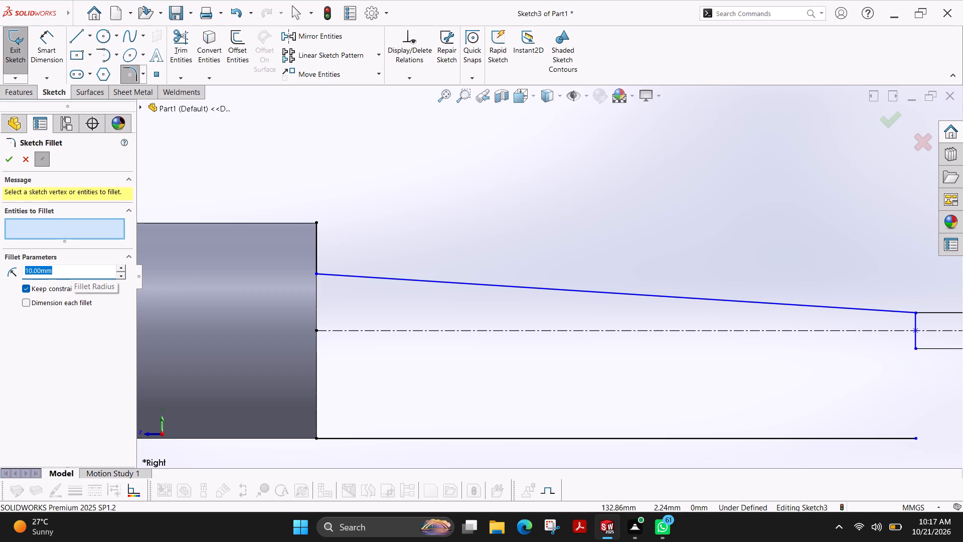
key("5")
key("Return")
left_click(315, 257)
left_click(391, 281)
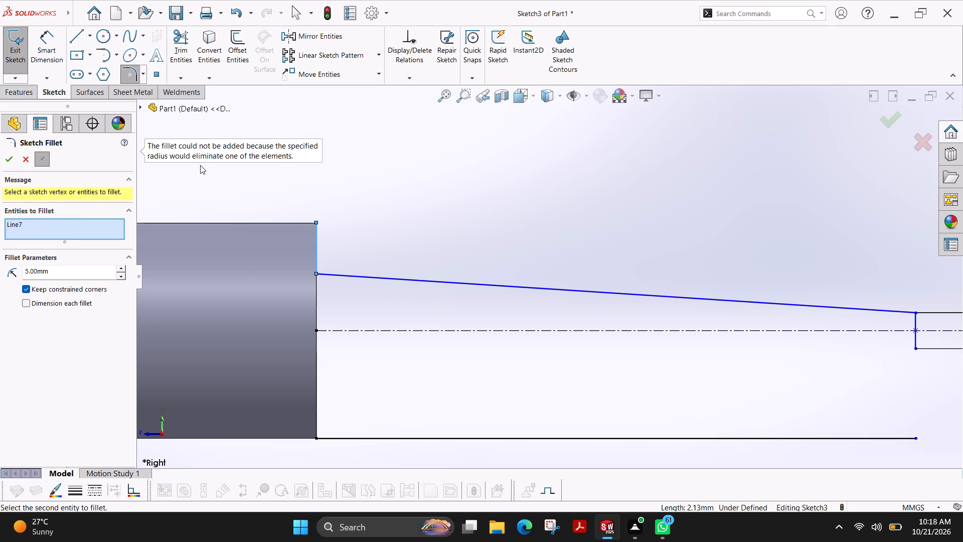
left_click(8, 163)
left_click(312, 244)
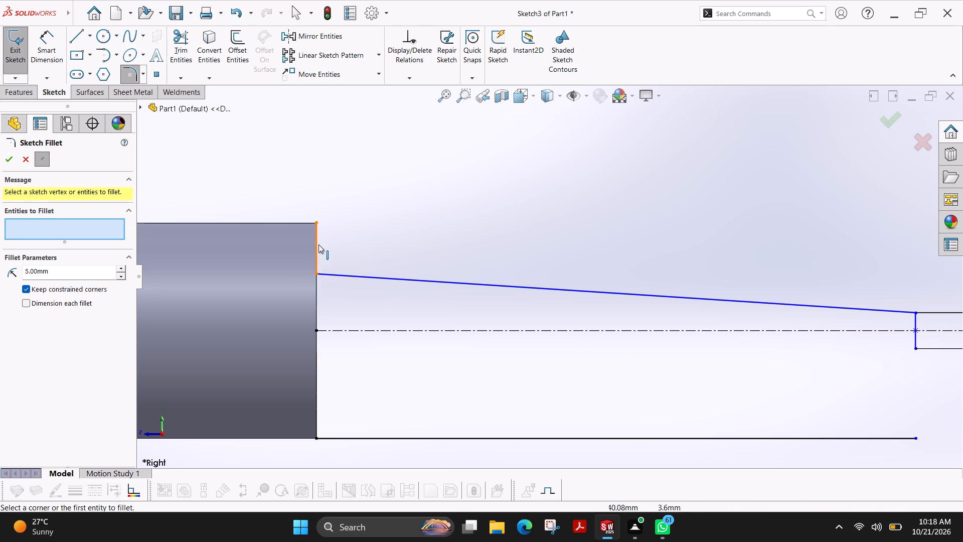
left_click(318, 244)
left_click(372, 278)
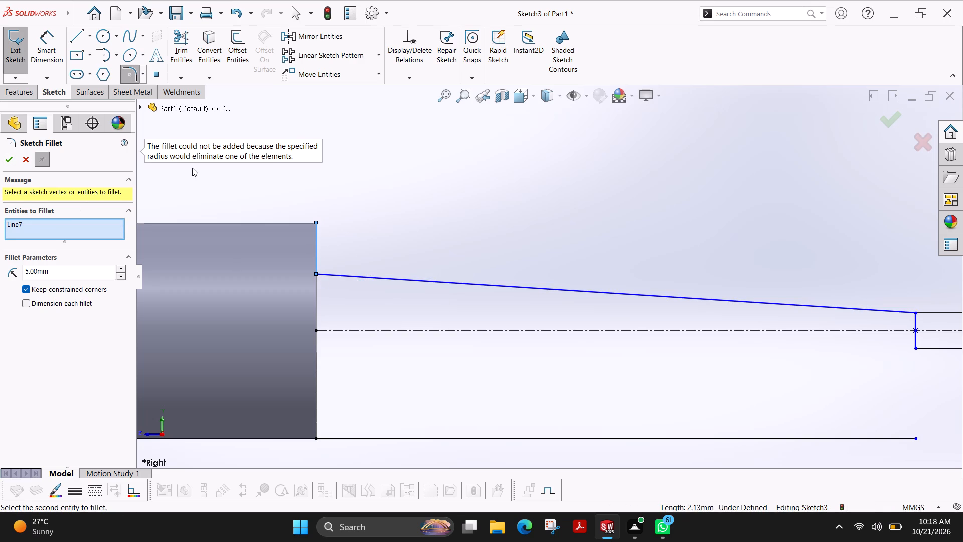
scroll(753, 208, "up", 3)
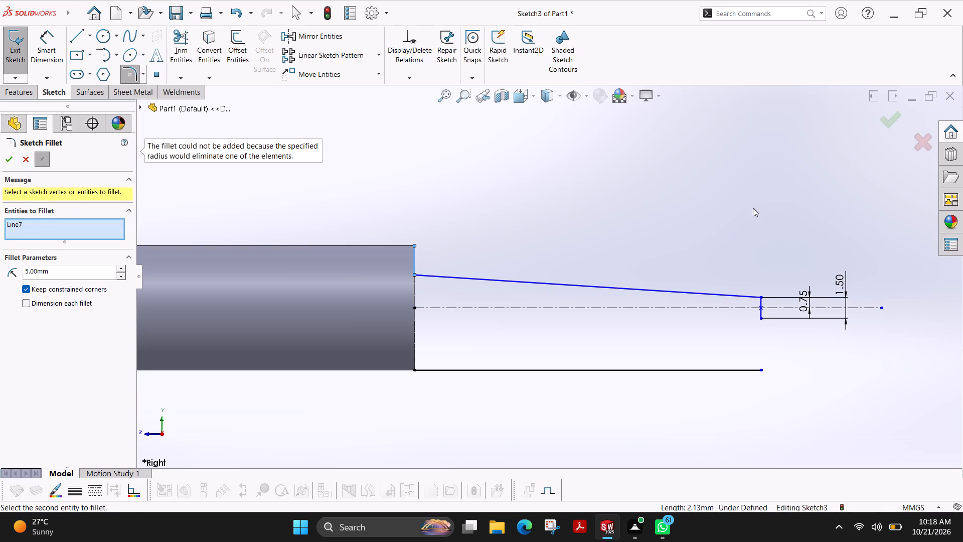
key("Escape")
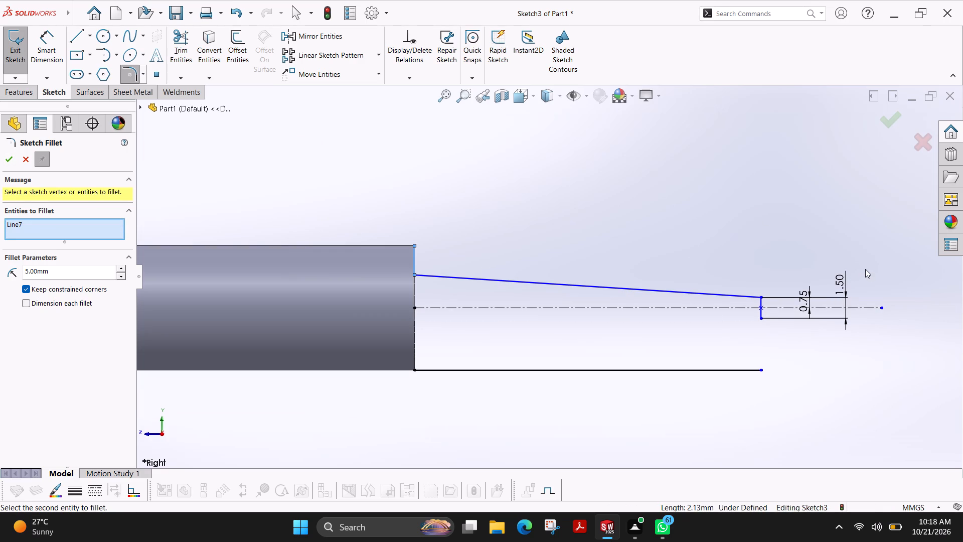
Undo all the end profile's lines and dimensions, back to an empty sketch.
key("ctrl+z")
key("ctrl+z")
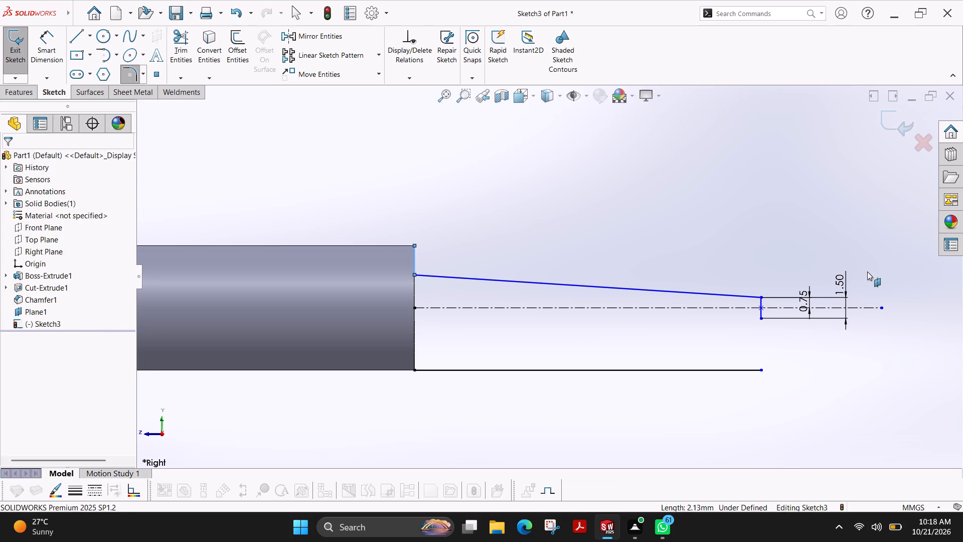
key("ctrl+z")
key("ctrl+z")
key("ctrl+z")
key("ctrl+z")
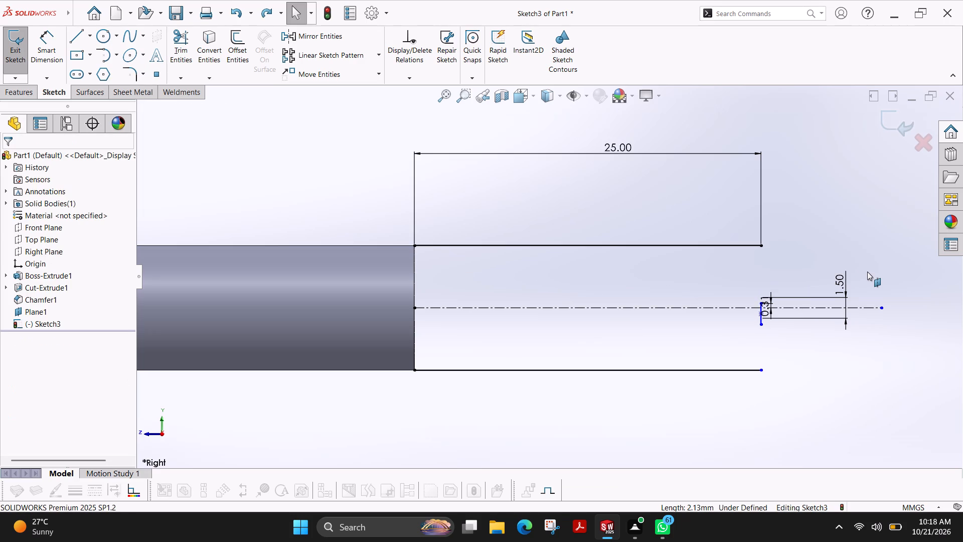
key("ctrl+z")
key("ctrl+z")
key("ctrl+z")
key("ctrl+z")
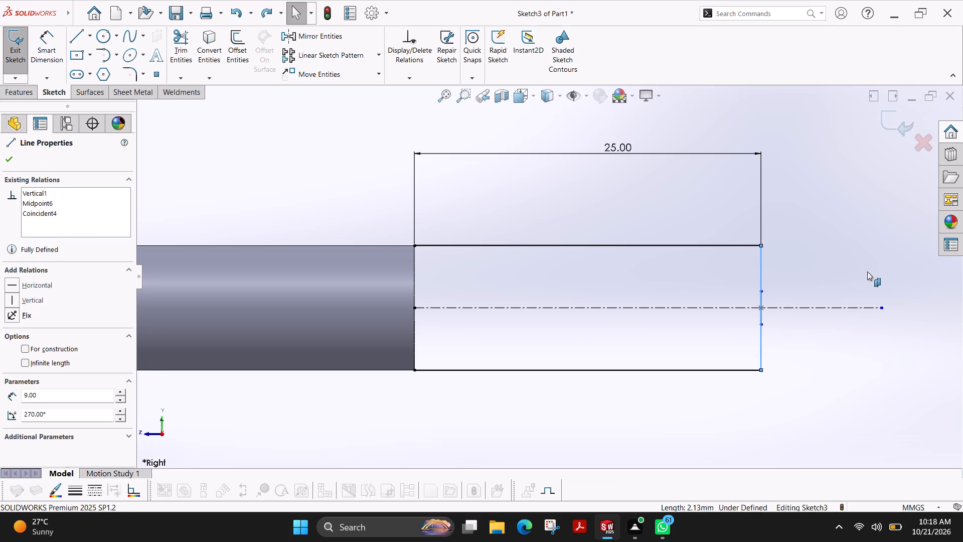
key("ctrl+z")
key("ctrl+z")
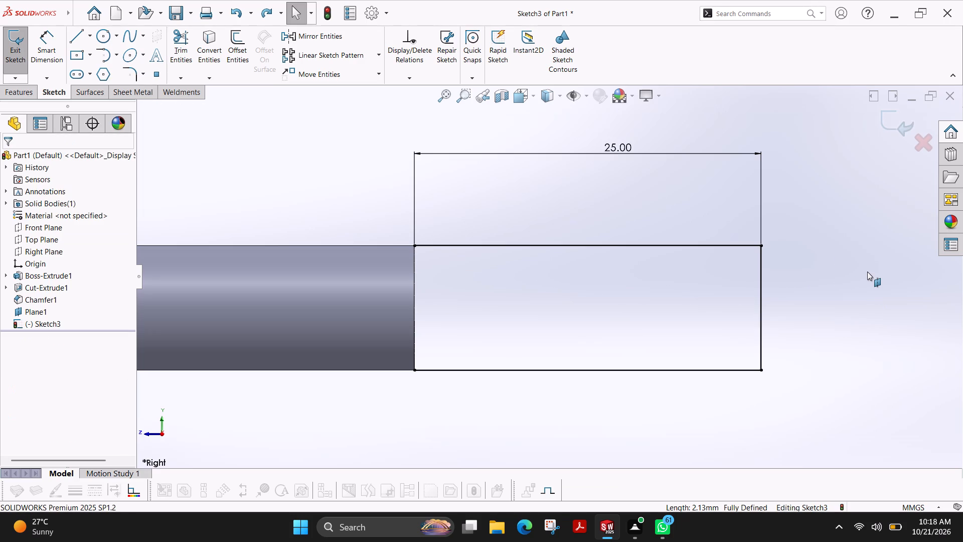
key("ctrl+z")
key("ctrl+z")
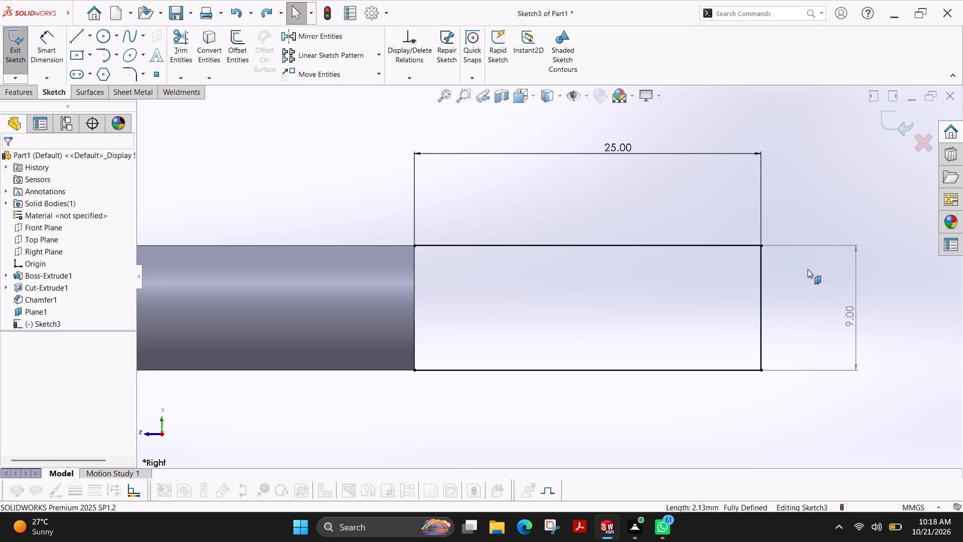
key("ctrl+z")
key("ctrl+z")
key("ctrl+z")
key("ctrl+z")
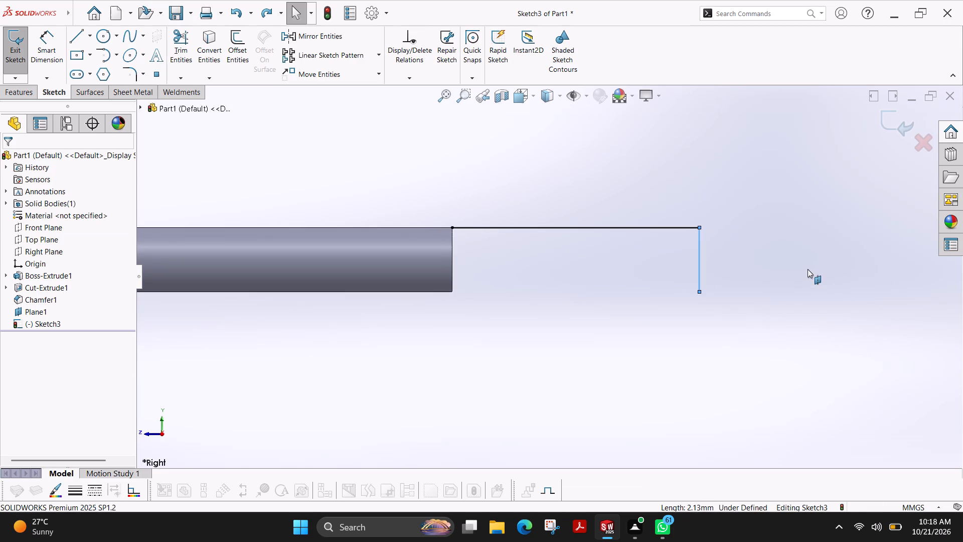
key("ctrl+z")
Sketch a line about 2.29 mm down the rod's end face from its upper corner, continuing with a horizontal line about 27.7 mm outward.
left_click(75, 42)
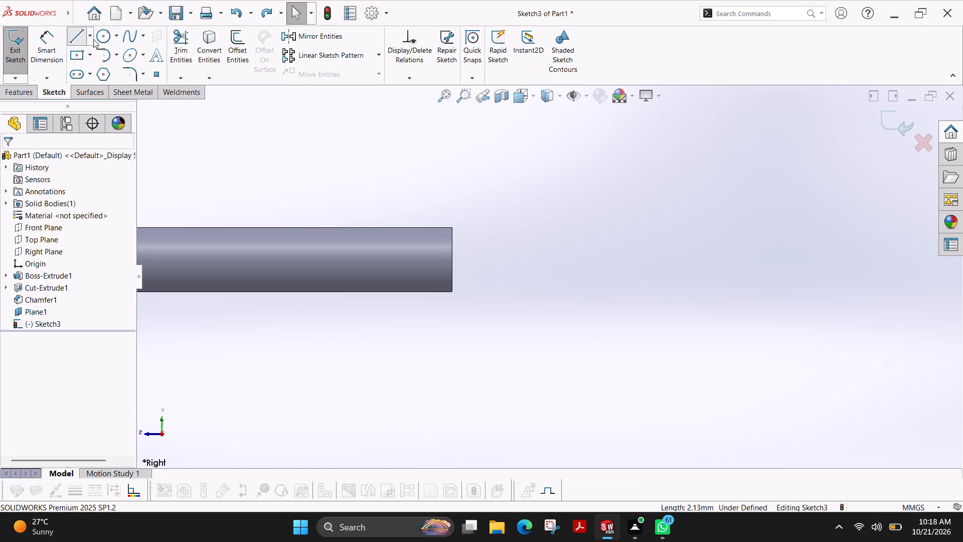
scroll(452, 227, "down", 11)
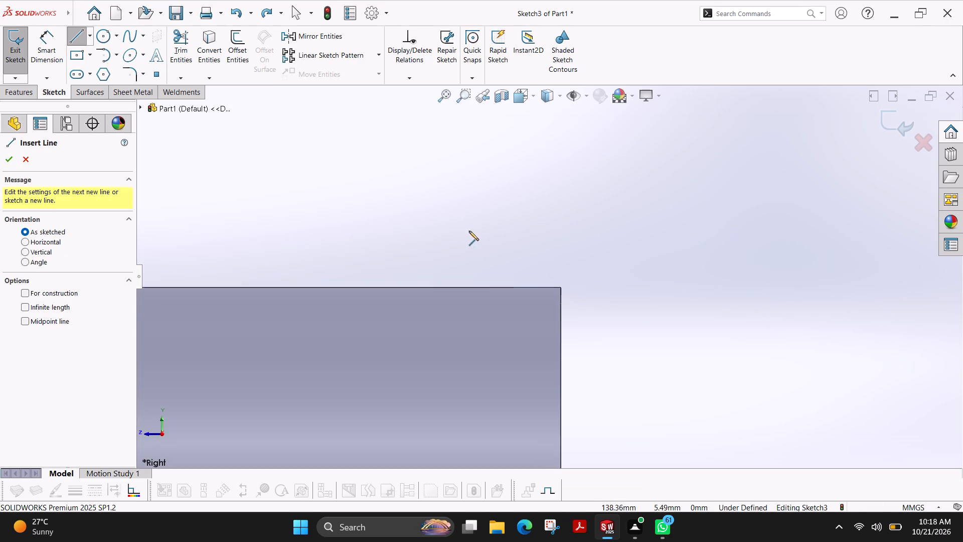
scroll(515, 278, "up", 4)
scroll(589, 291, "up", 2)
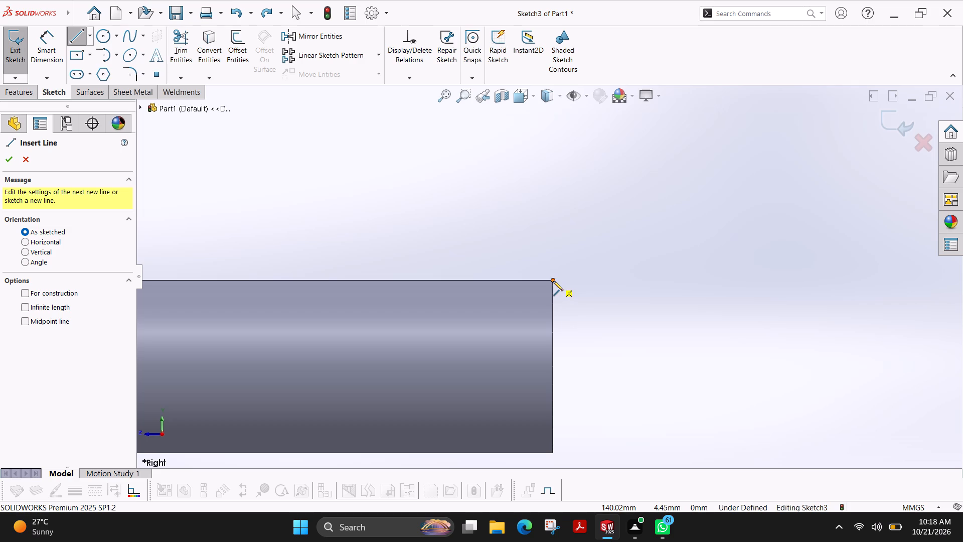
left_click(553, 281)
left_click(554, 324)
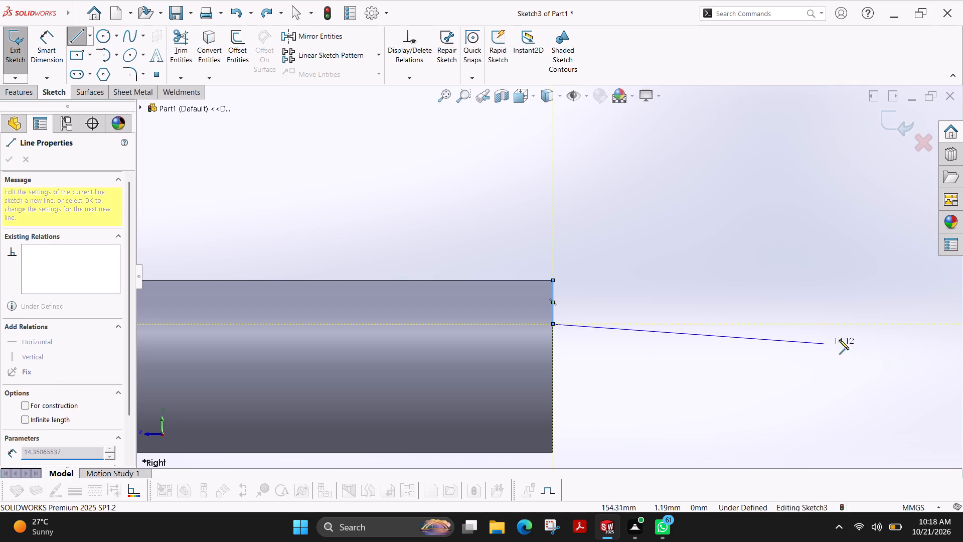
scroll(912, 324, "up", 3)
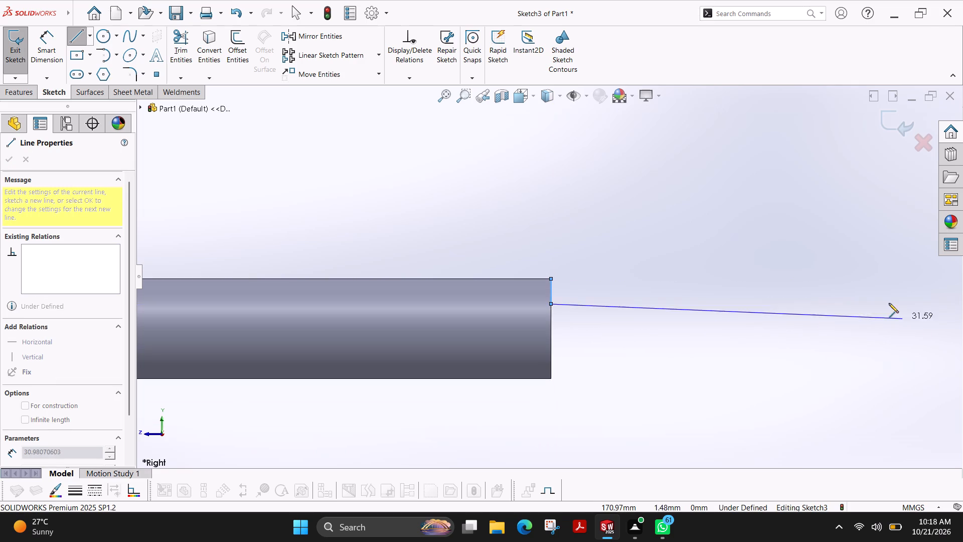
left_click(860, 304)
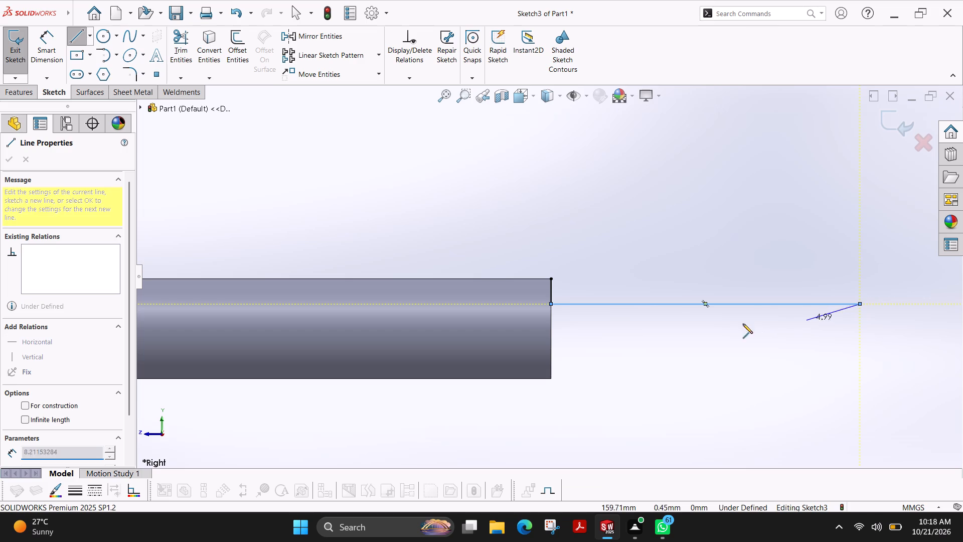
key("Escape")
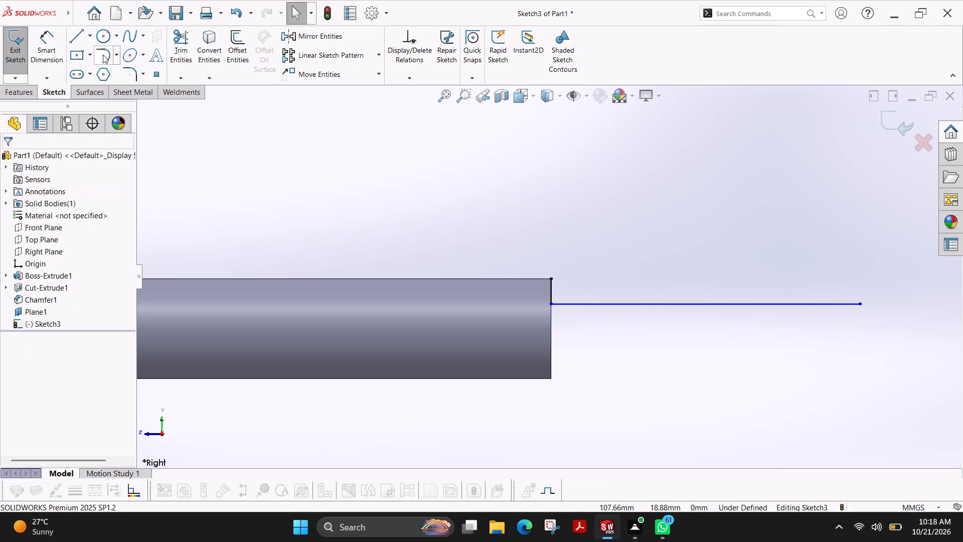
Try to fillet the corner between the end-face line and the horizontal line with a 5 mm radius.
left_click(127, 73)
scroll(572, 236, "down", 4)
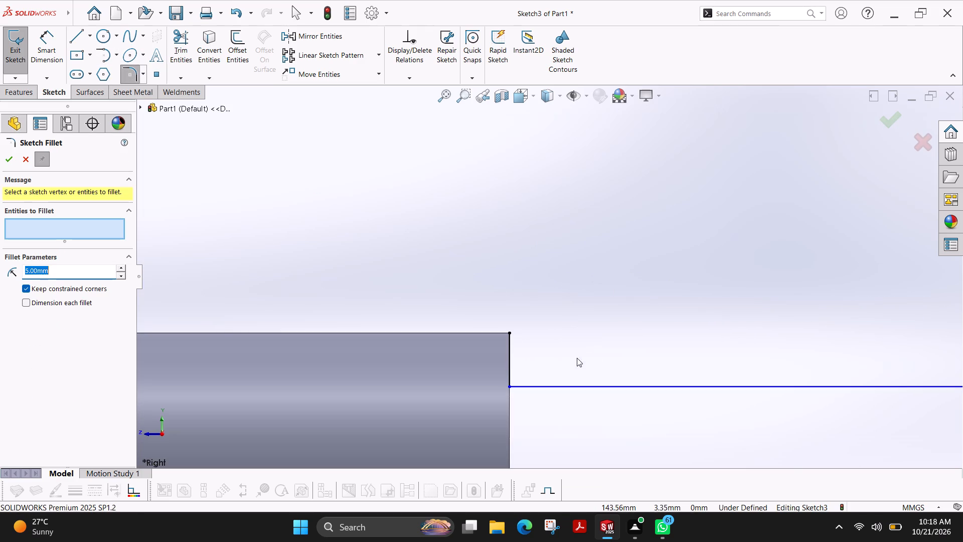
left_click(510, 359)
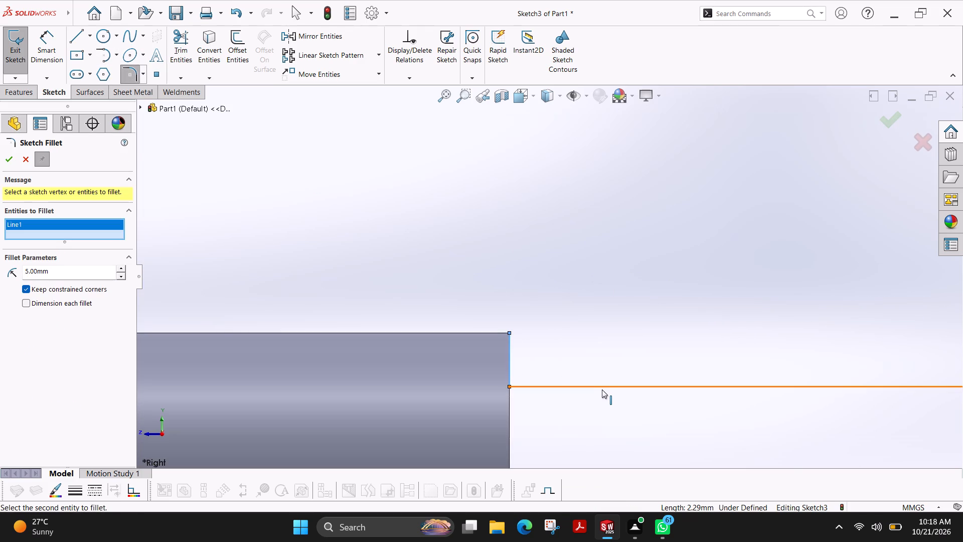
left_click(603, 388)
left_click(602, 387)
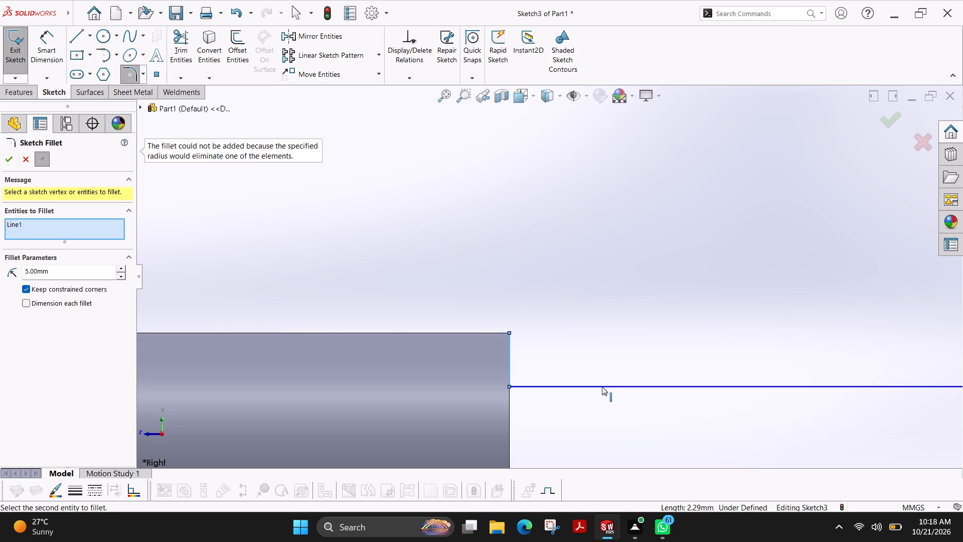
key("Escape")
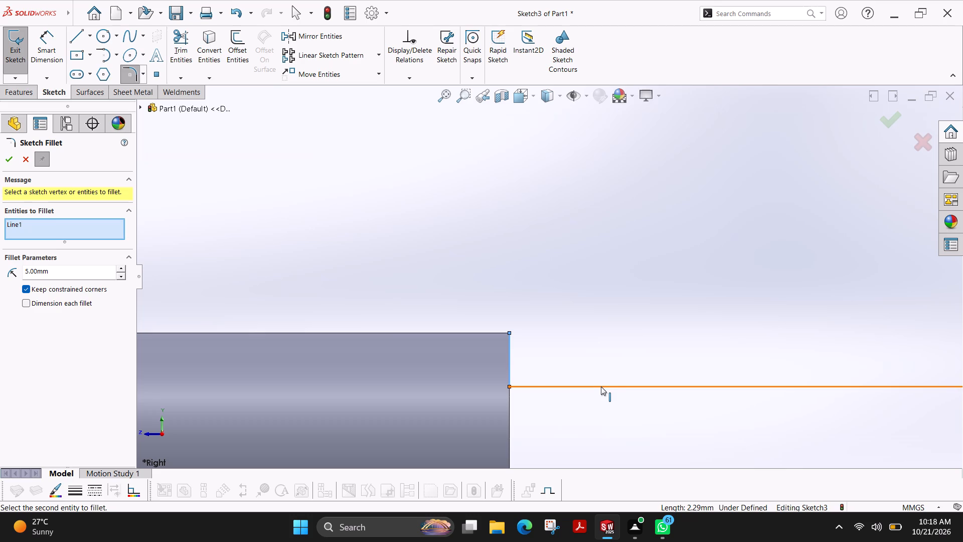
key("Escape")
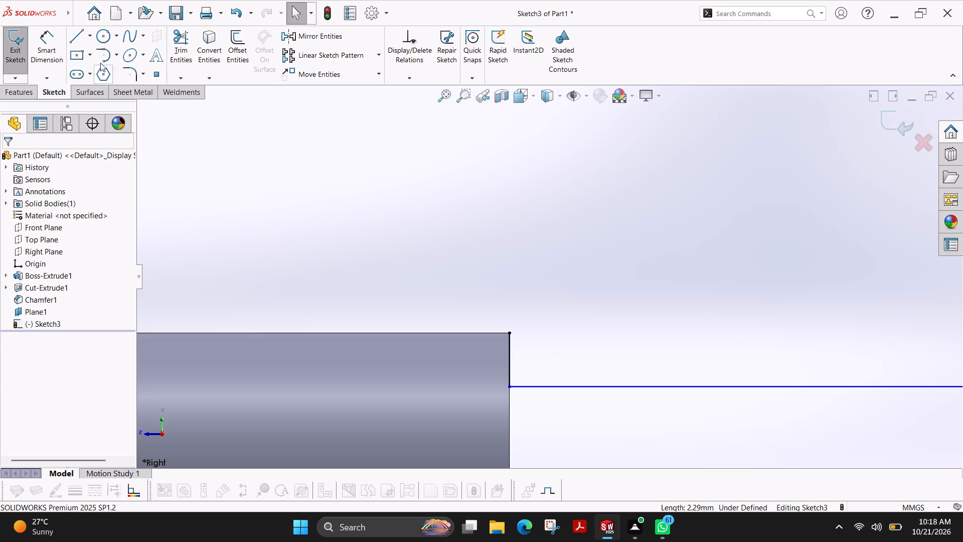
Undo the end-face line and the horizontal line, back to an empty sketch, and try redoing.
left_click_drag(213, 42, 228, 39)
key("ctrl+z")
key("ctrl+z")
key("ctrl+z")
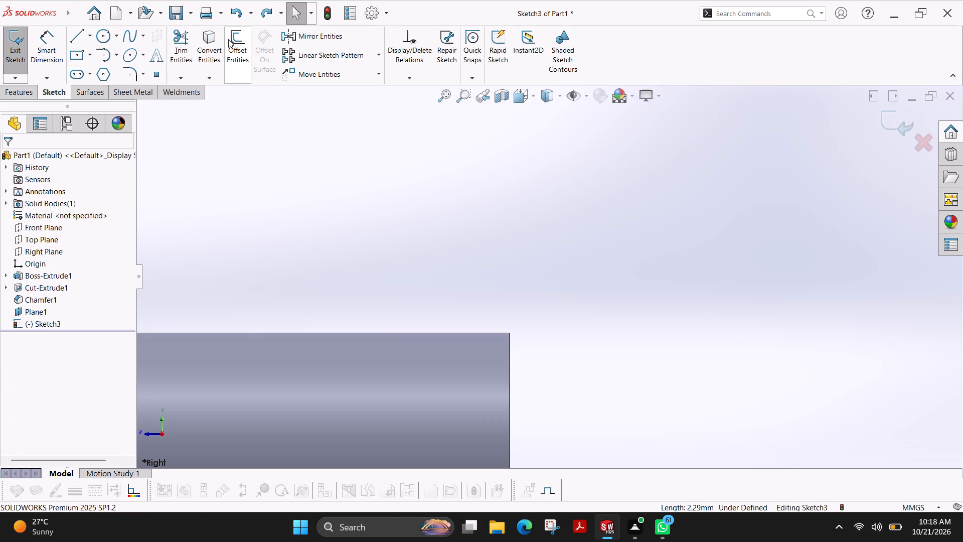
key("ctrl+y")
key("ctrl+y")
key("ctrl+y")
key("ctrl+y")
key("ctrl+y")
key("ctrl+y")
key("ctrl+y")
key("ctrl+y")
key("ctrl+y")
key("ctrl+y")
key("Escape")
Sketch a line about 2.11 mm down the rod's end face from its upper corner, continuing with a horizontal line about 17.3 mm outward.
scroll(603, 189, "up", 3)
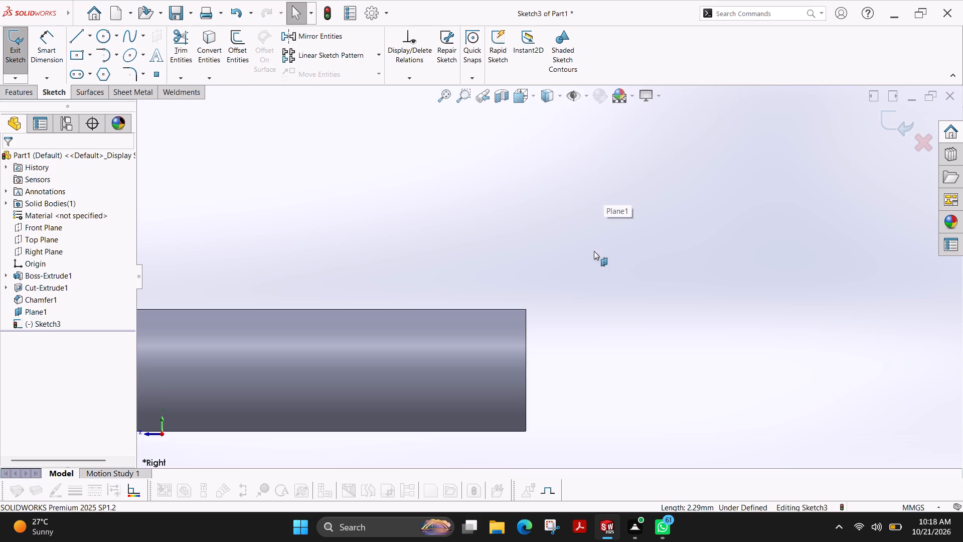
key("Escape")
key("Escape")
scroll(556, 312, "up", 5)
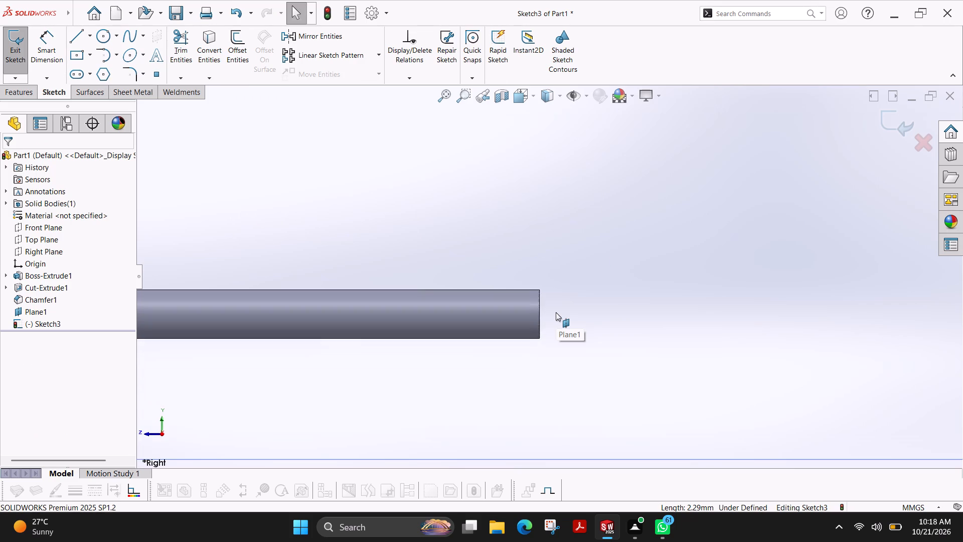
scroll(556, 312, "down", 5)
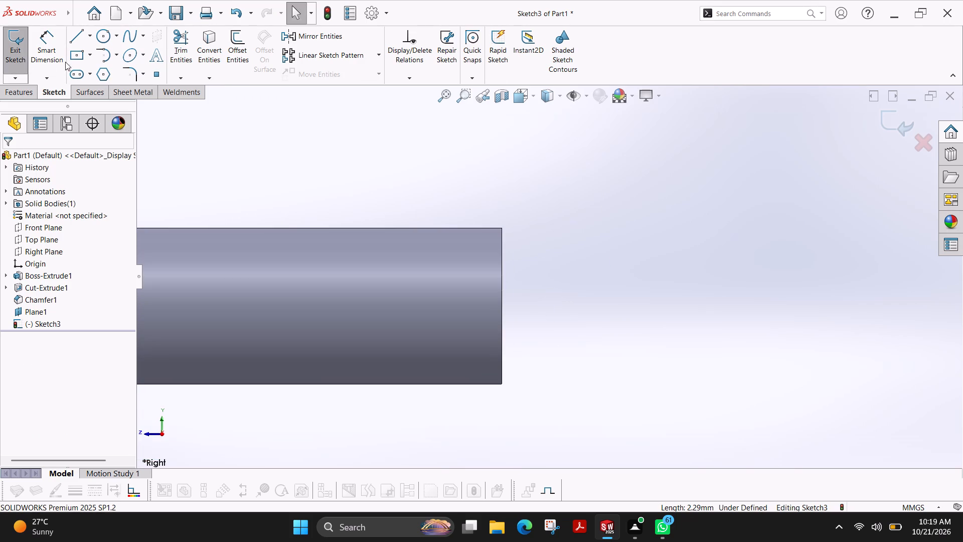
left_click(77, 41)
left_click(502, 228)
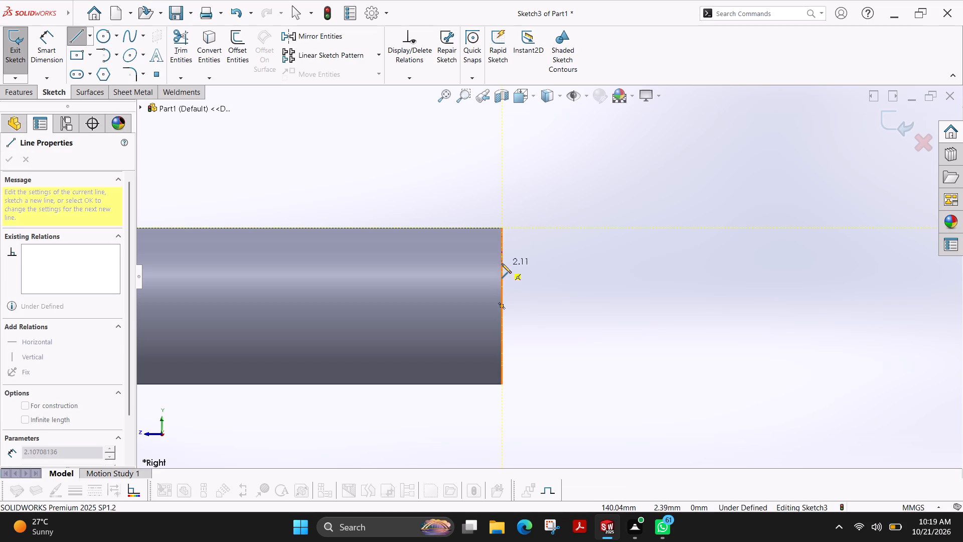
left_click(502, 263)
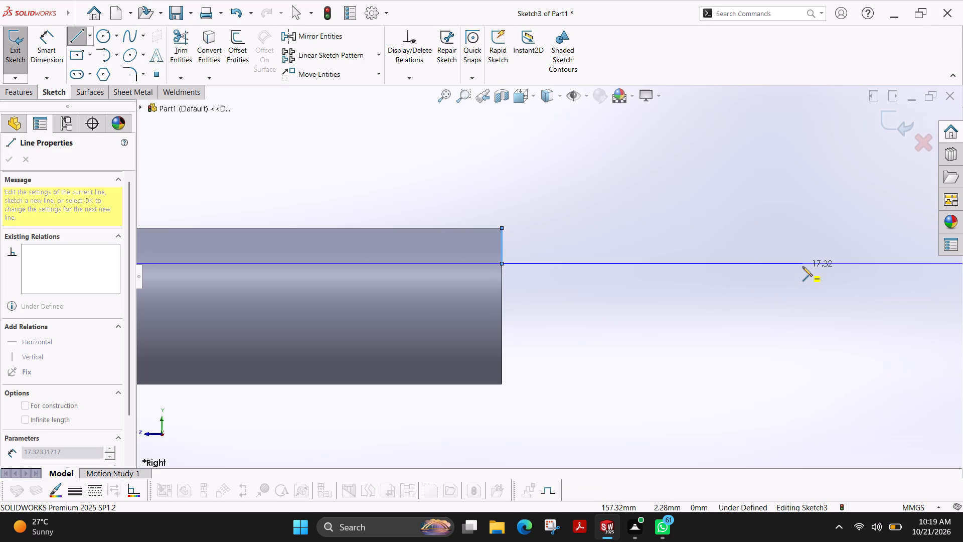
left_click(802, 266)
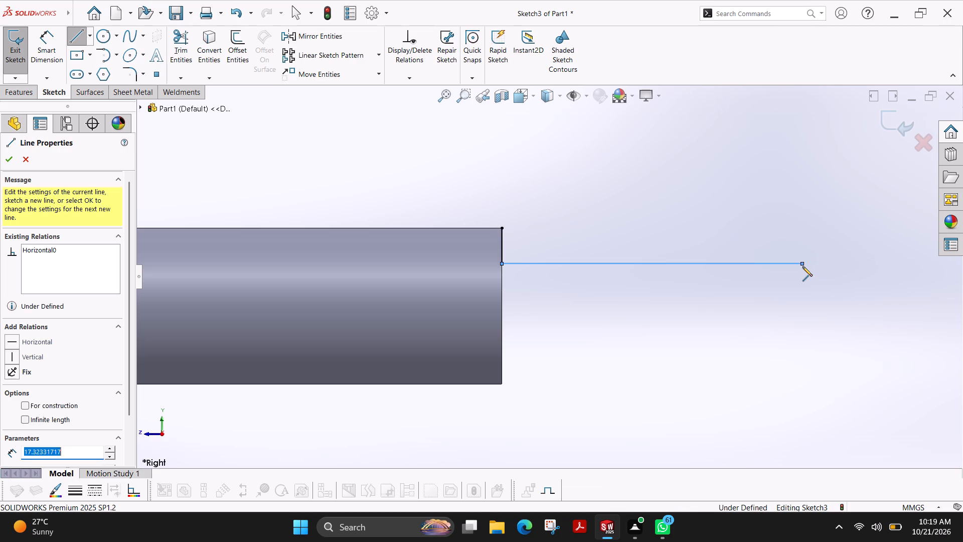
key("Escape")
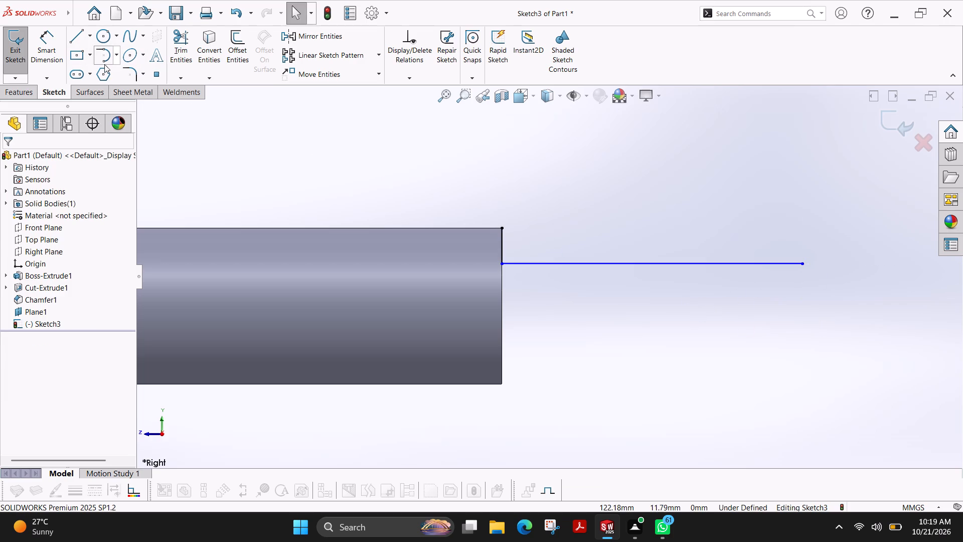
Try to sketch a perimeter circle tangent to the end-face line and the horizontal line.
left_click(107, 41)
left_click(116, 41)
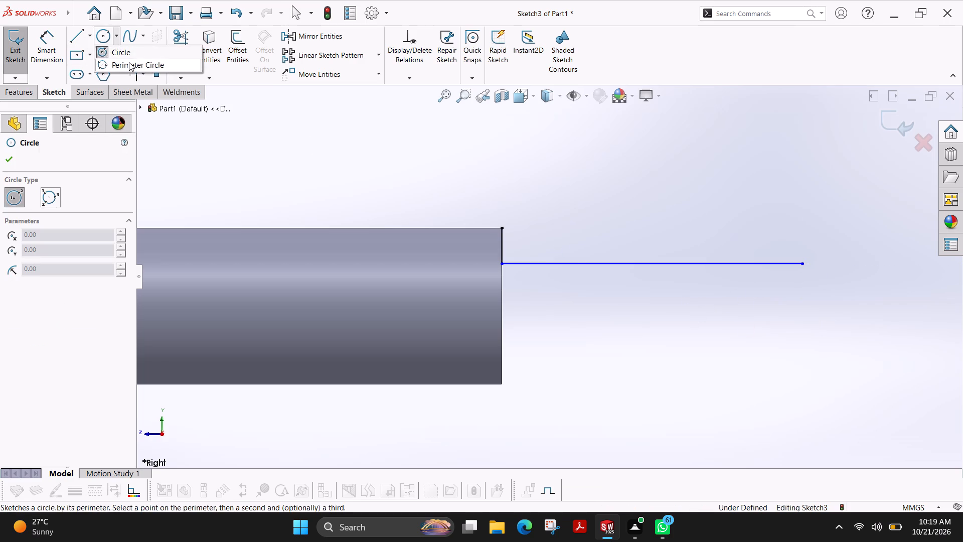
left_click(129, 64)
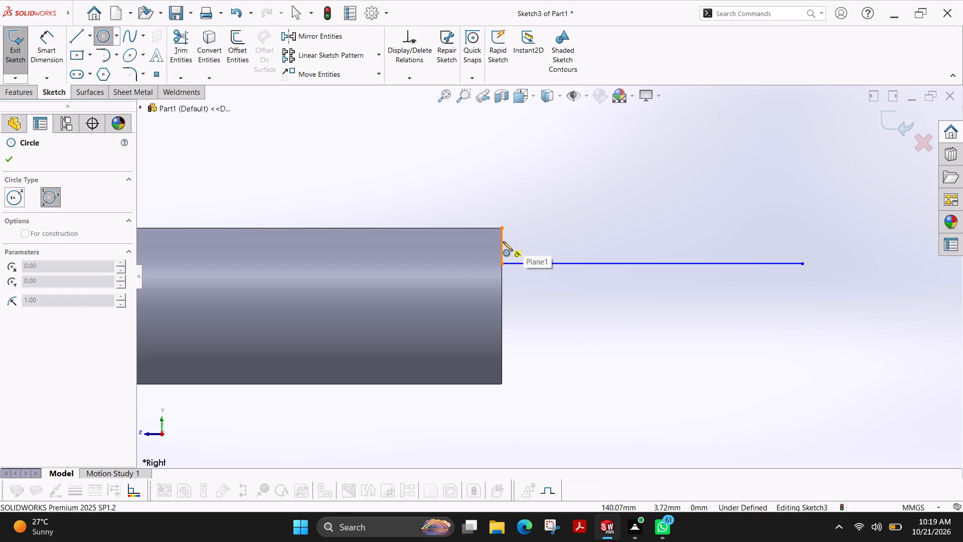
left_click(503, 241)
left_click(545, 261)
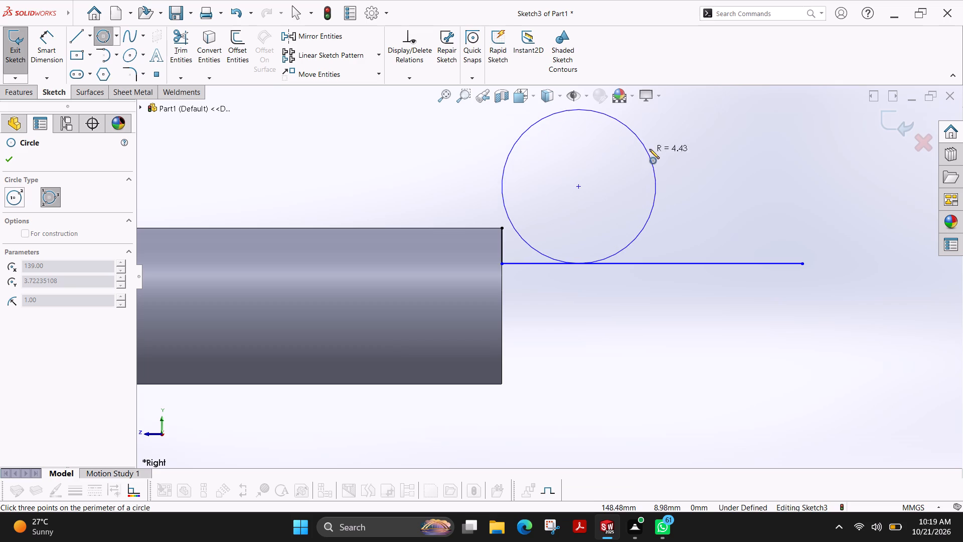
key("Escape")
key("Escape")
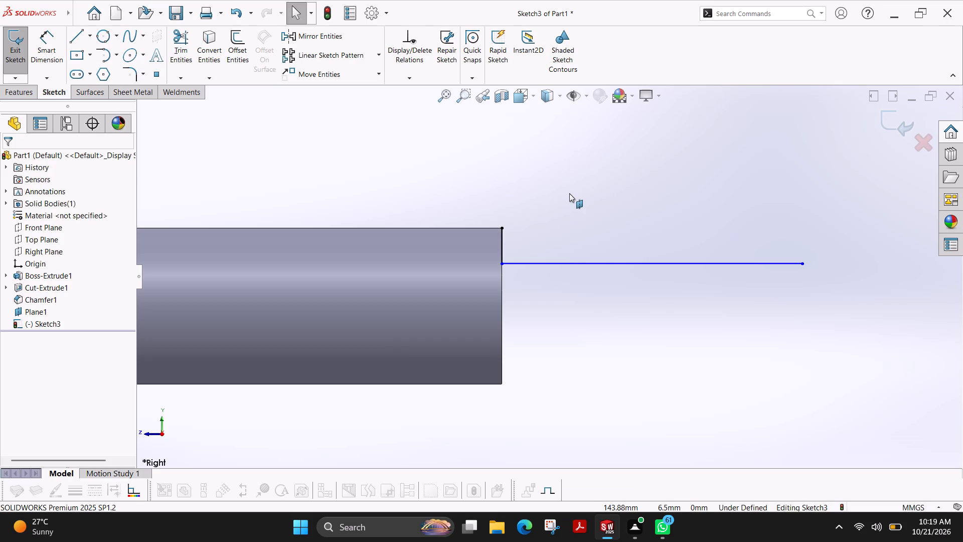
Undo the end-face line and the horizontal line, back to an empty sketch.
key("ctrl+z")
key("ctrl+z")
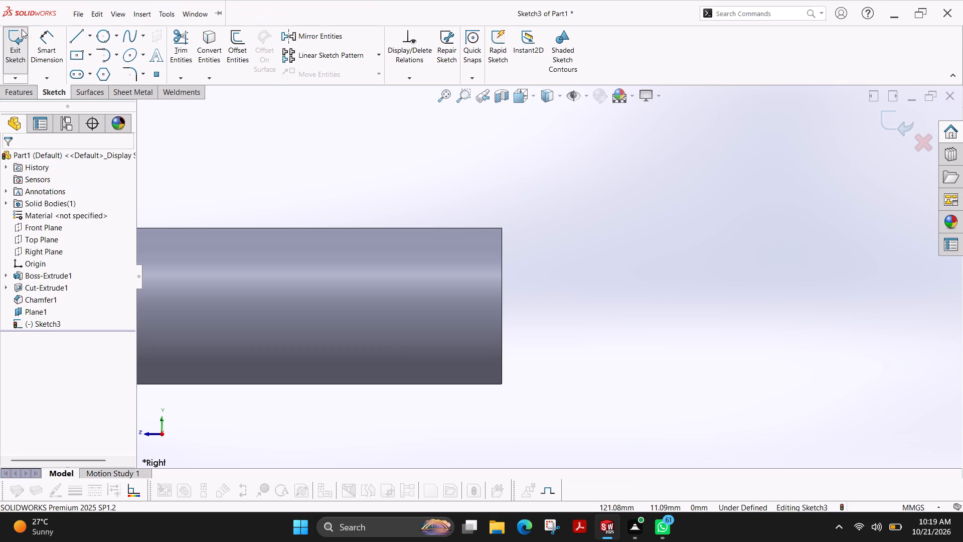
Sketch a vertical line from above the rod down along its end face, continuing with a horizontal line about 25.8 mm outward.
left_click(81, 33)
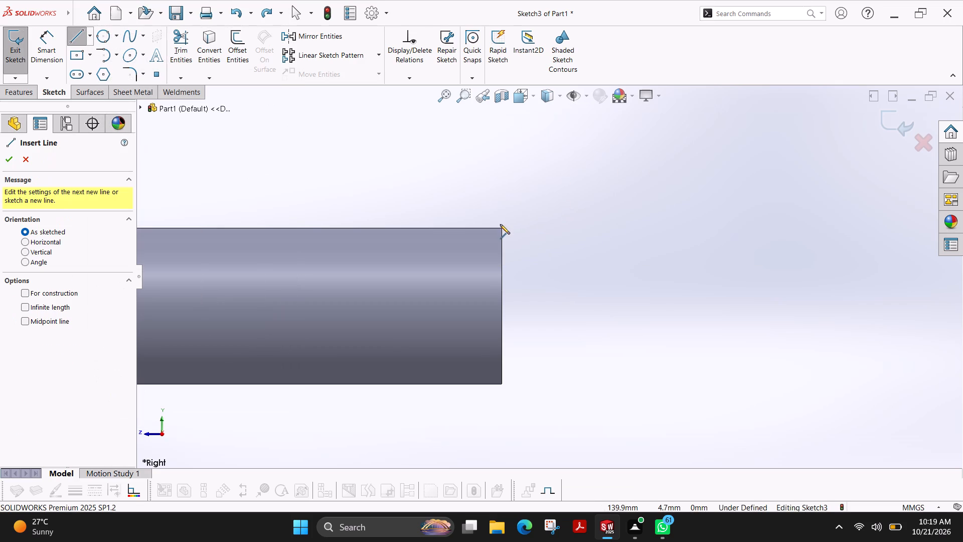
left_click(503, 111)
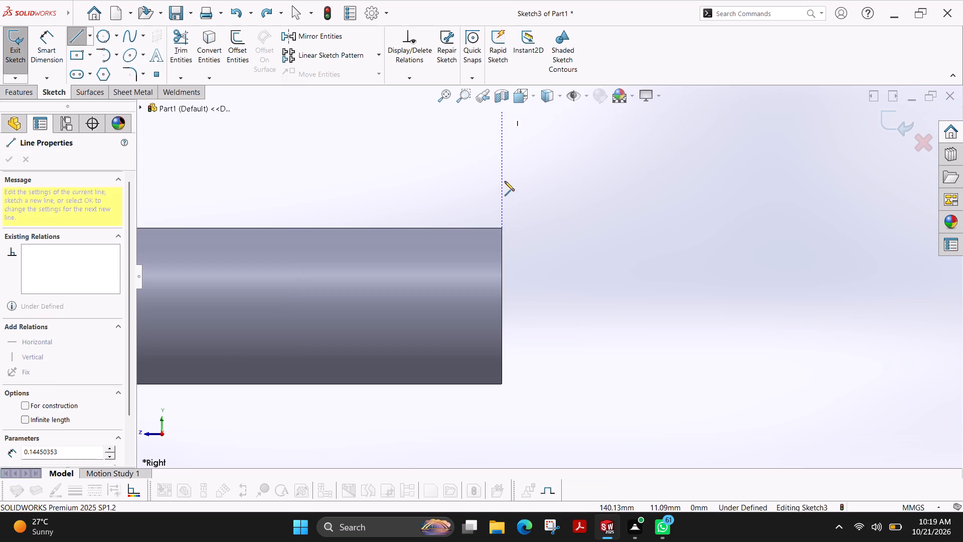
left_click(503, 271)
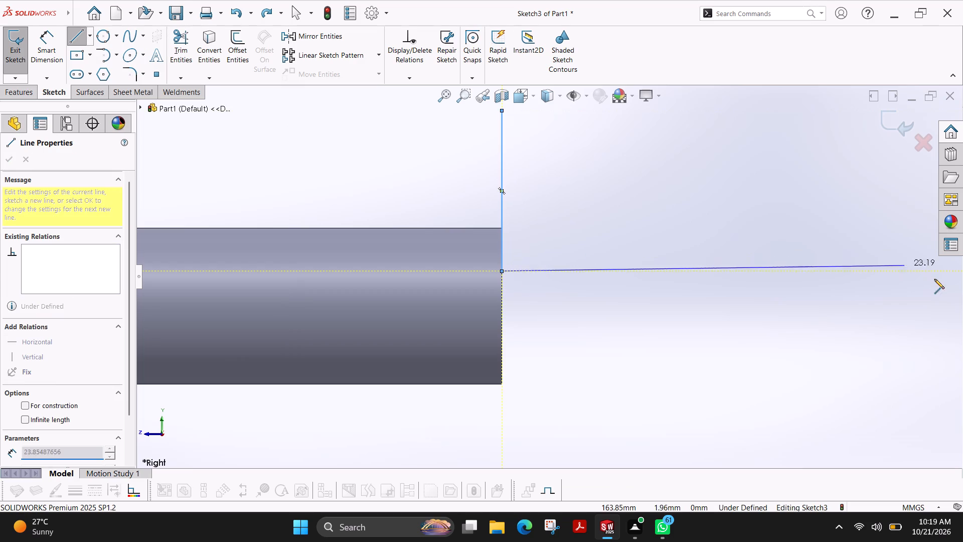
left_click(950, 272)
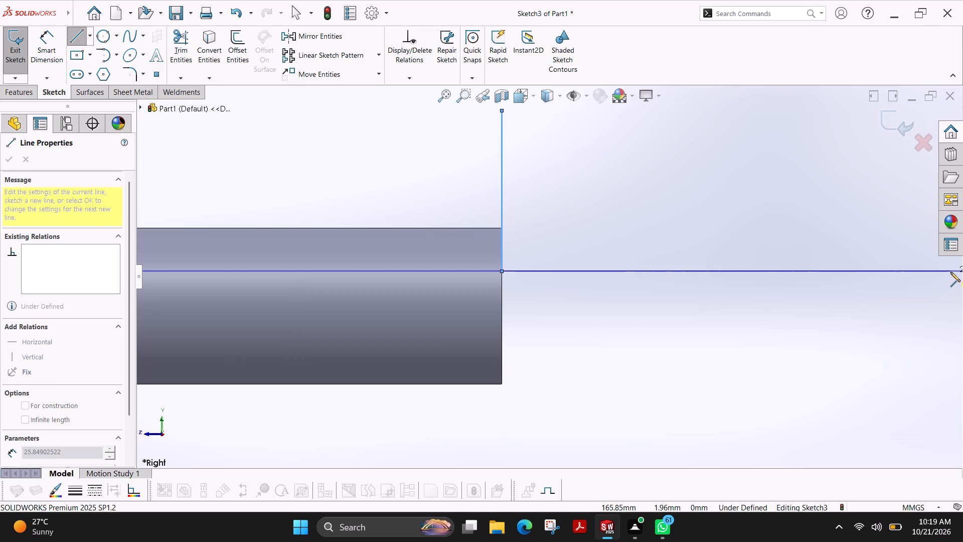
key("Escape")
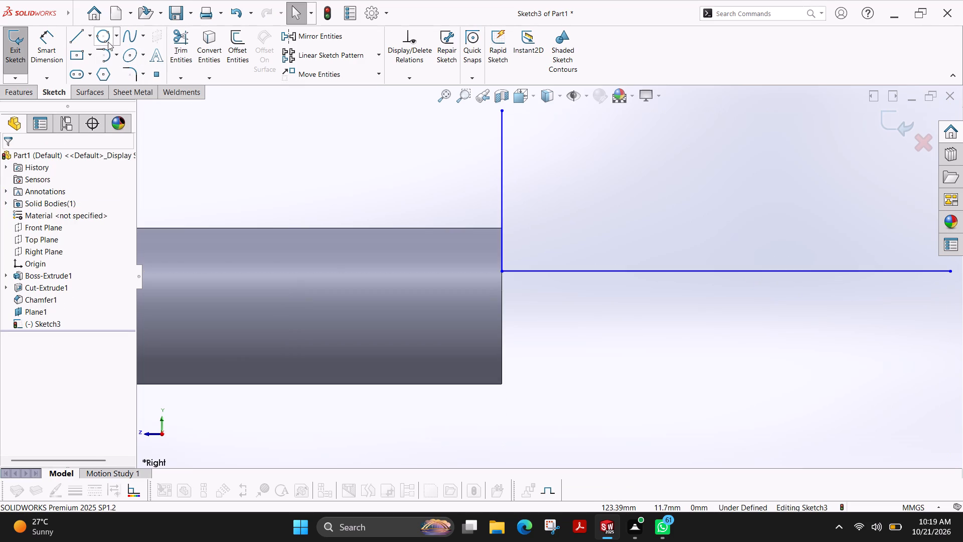
Sketch a perimeter circle of 5 mm radius tangent to the vertical line and the horizontal line.
left_click(104, 40)
left_click(502, 184)
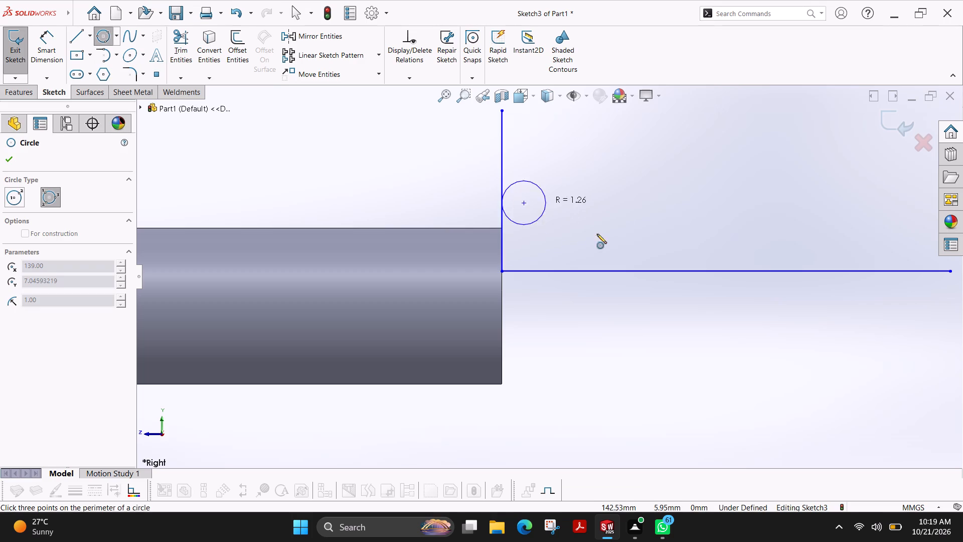
left_click(631, 269)
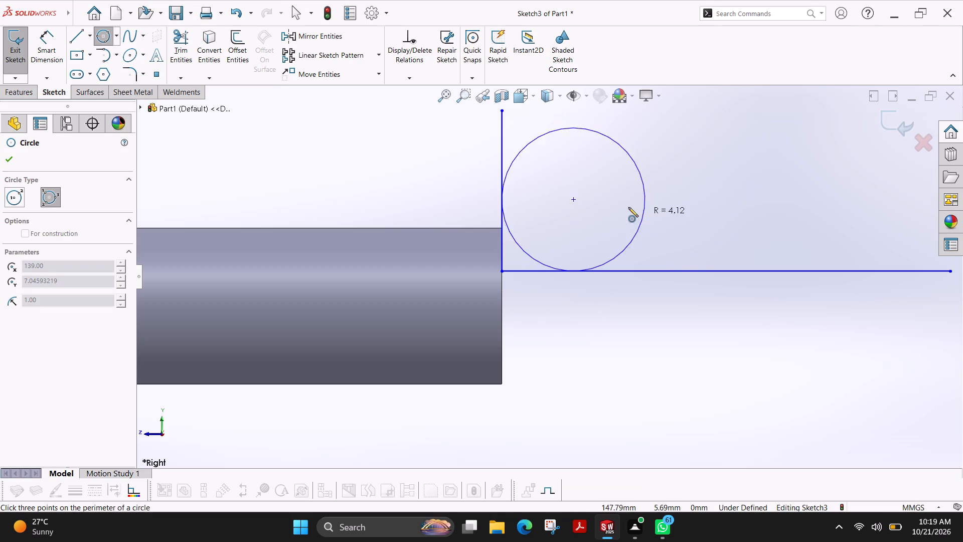
left_click(615, 207)
key("5")
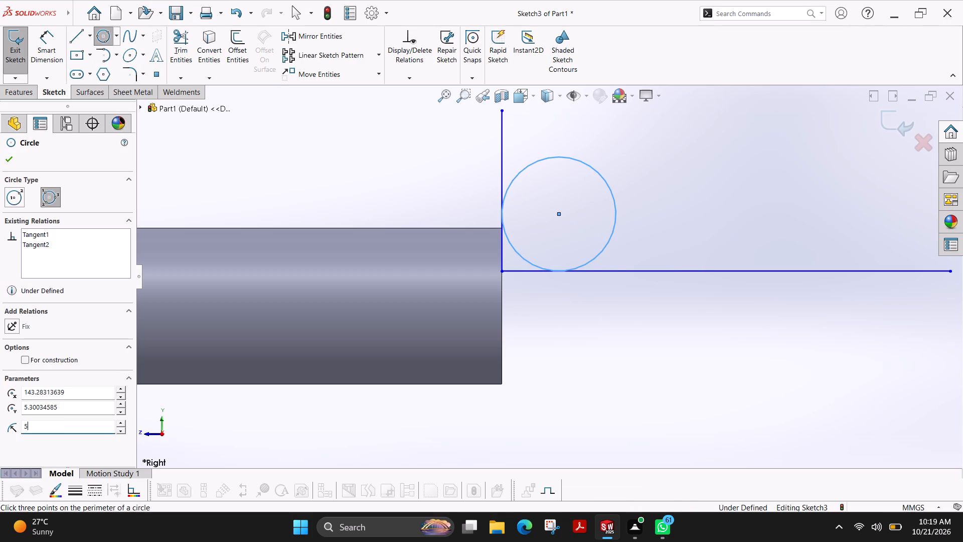
key("Return")
left_click(10, 159)
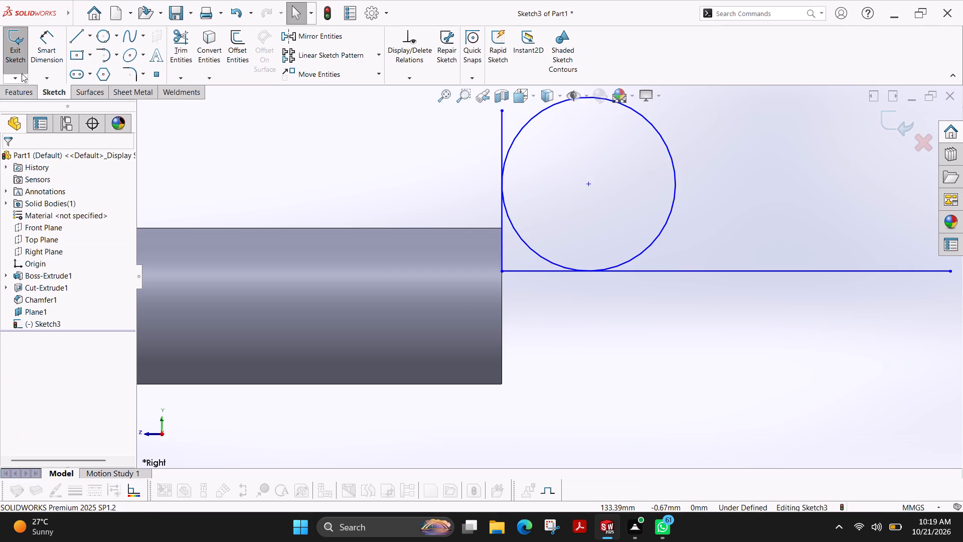
Dimension the tangent circle's diameter at 10 mm.
left_click(38, 51)
left_click(668, 153)
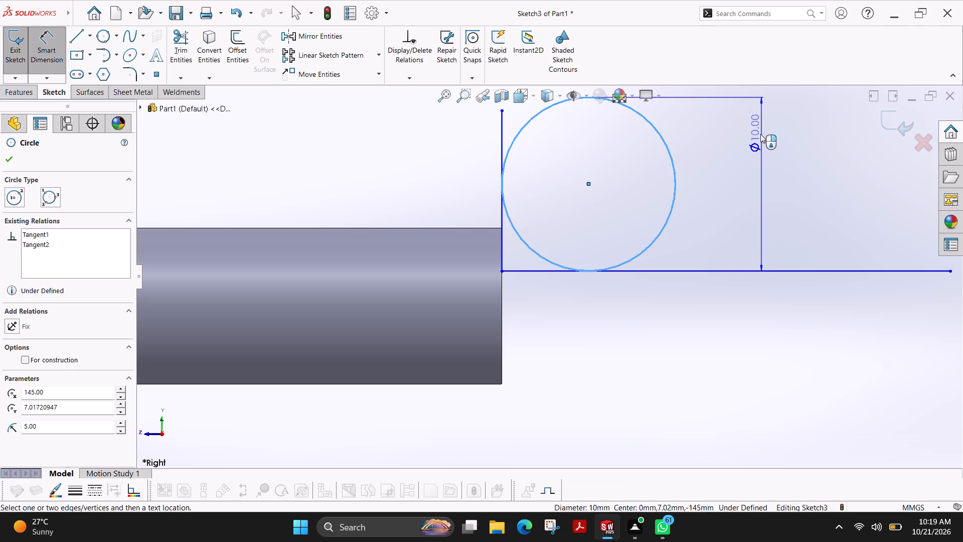
left_click(758, 134)
key("Return")
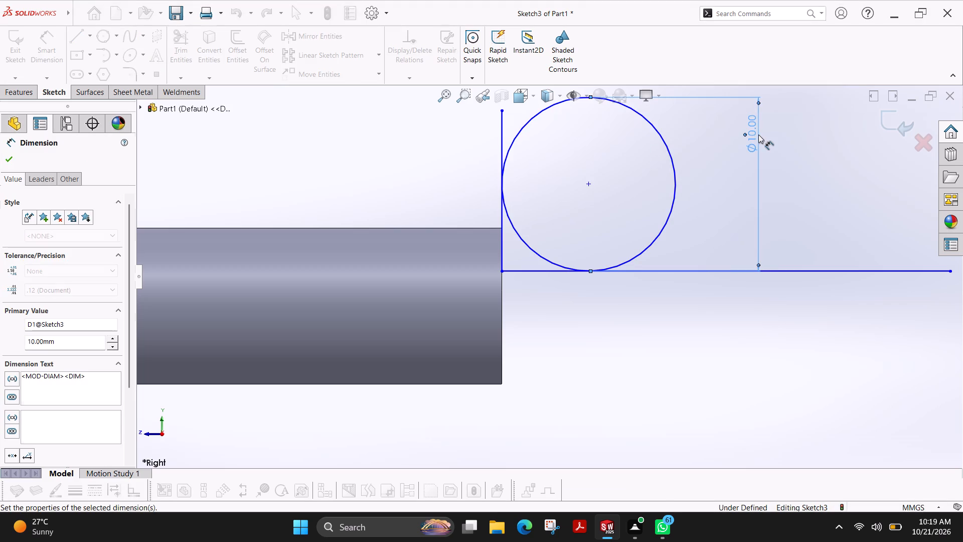
scroll(859, 324, "up", 4)
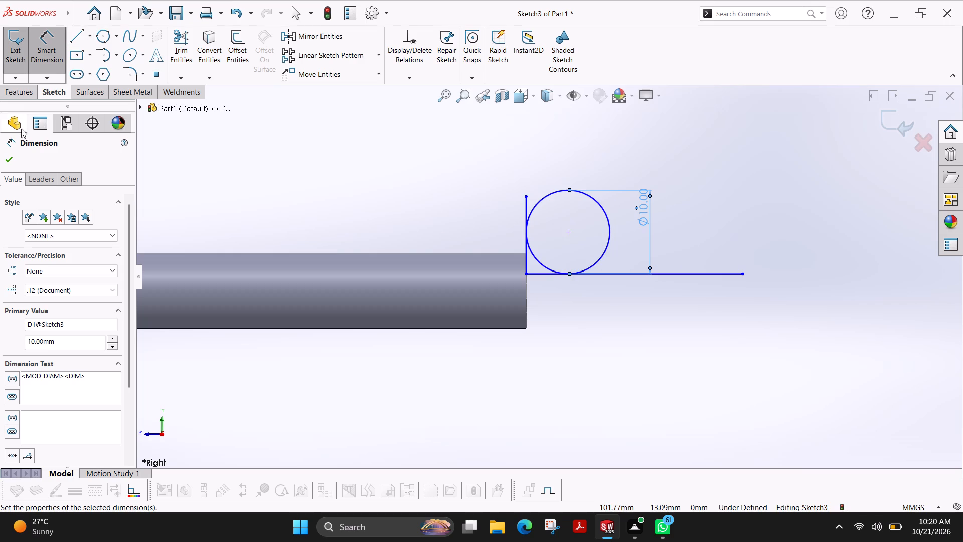
left_click(11, 157)
Sketch a horizontal construction line along the rod's axis, from the end face's midpoint outward past the horizontal profile line.
left_click(79, 39)
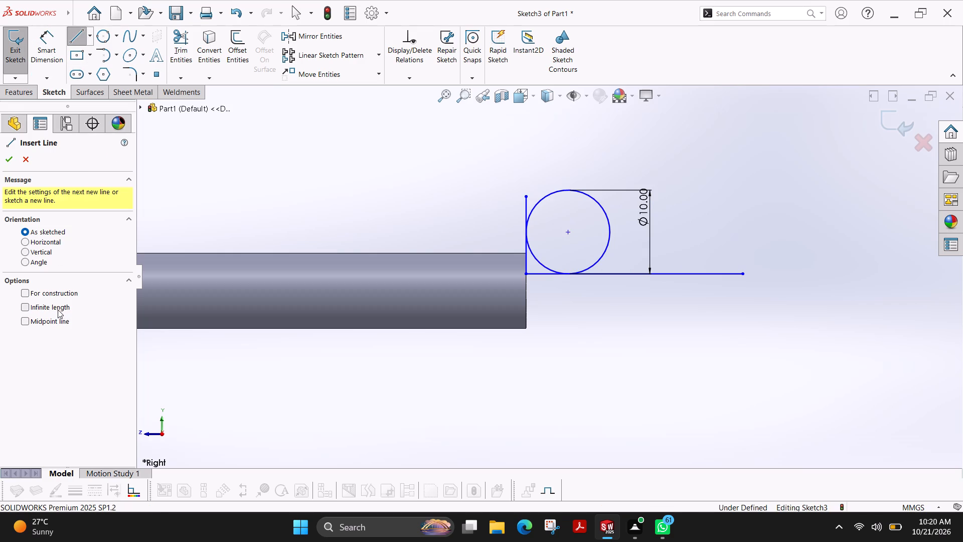
left_click(65, 295)
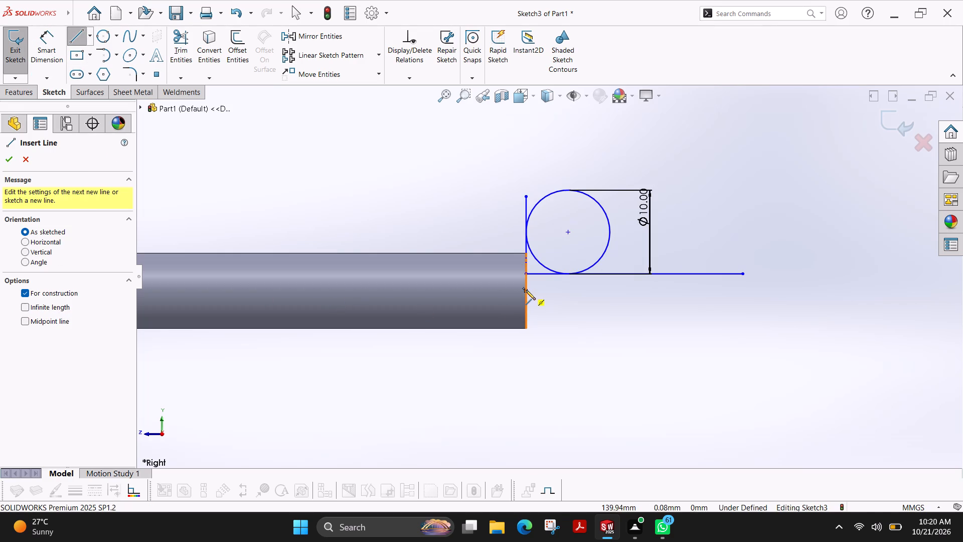
left_click(526, 290)
left_click(869, 294)
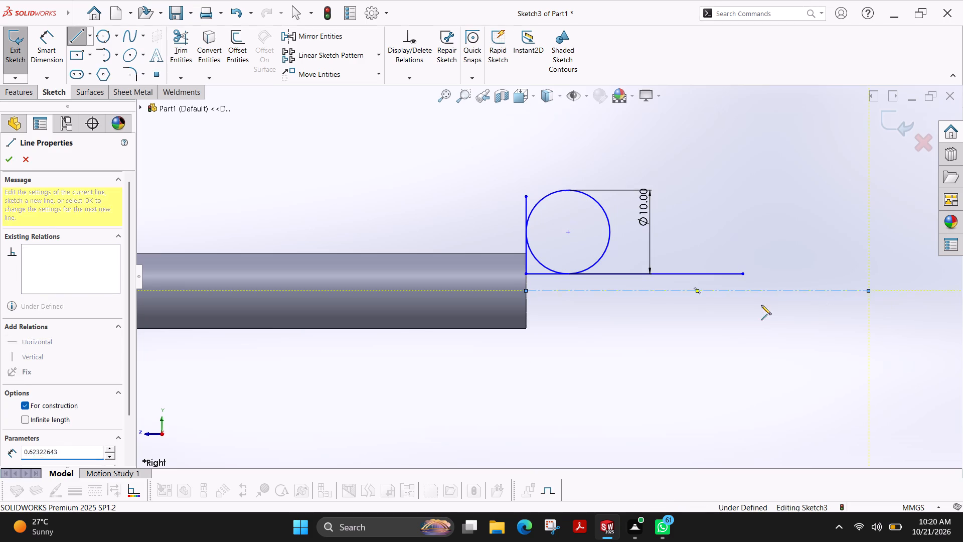
Sketch a vertical midpoint line about 4.3 mm long, centred on the construction line beyond the horizontal profile line's free end.
key("Escape")
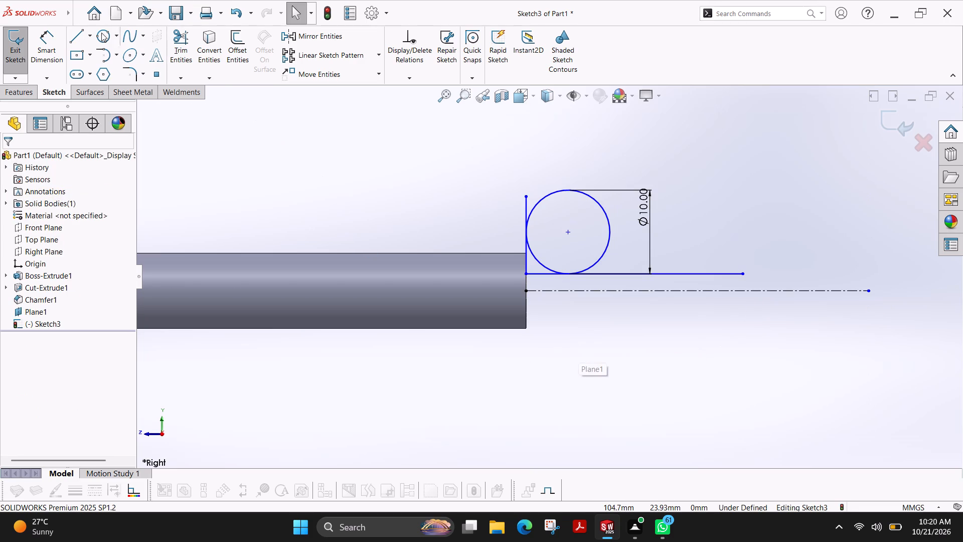
left_click(73, 41)
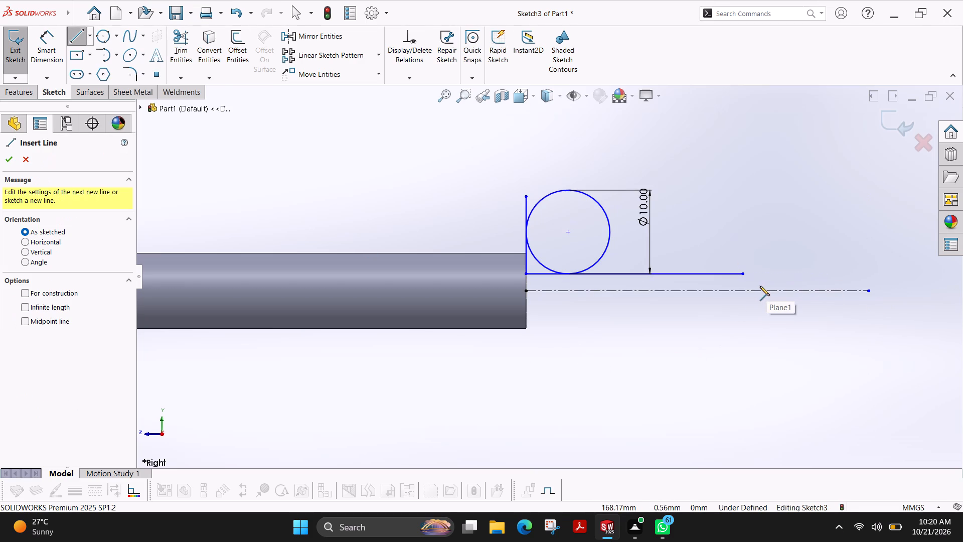
left_click(42, 325)
scroll(704, 291, "down", 4)
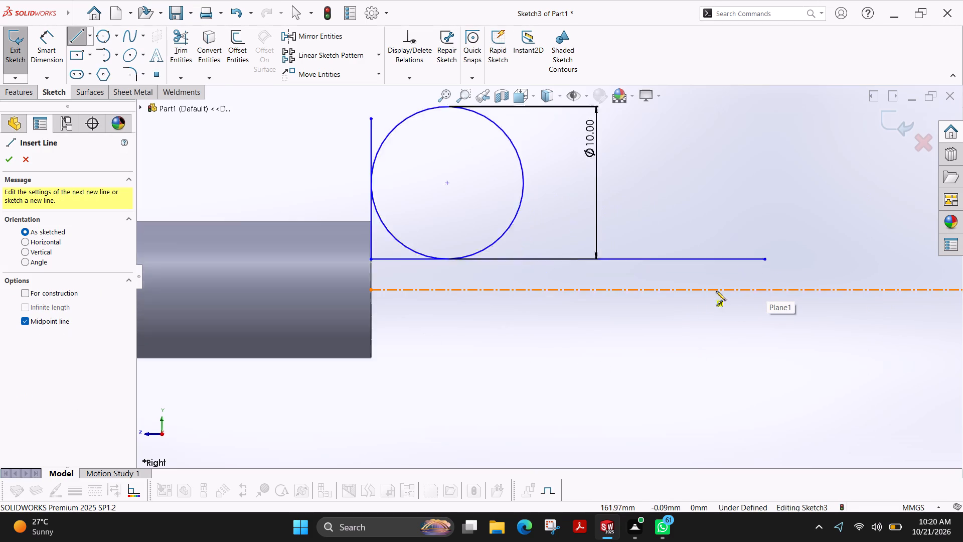
scroll(716, 291, "down", 1)
scroll(847, 283, "up", 2)
left_click(843, 283)
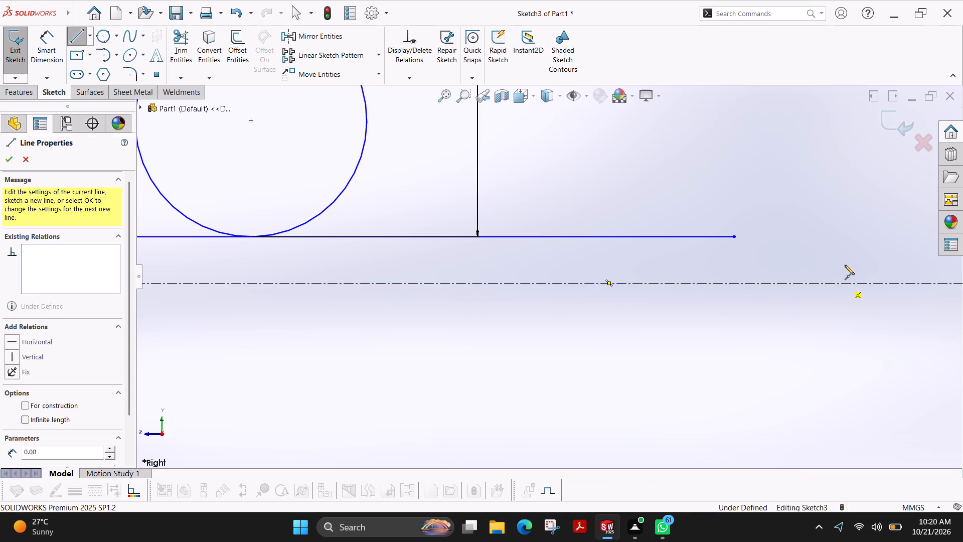
left_click(844, 233)
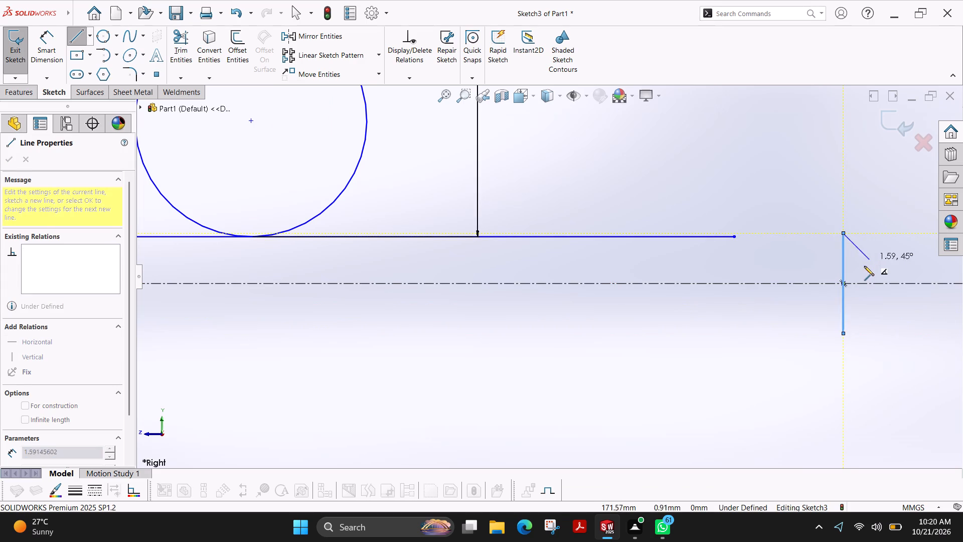
key("Escape")
scroll(878, 305, "up", 3)
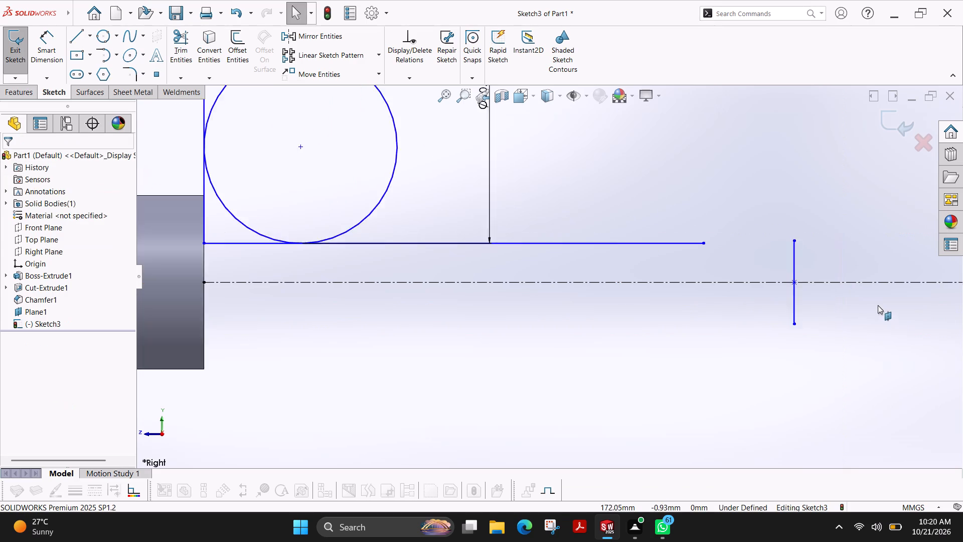
Dimension the distance from the rod's end face to the short vertical line's midpoint at 25 mm.
left_click(48, 52)
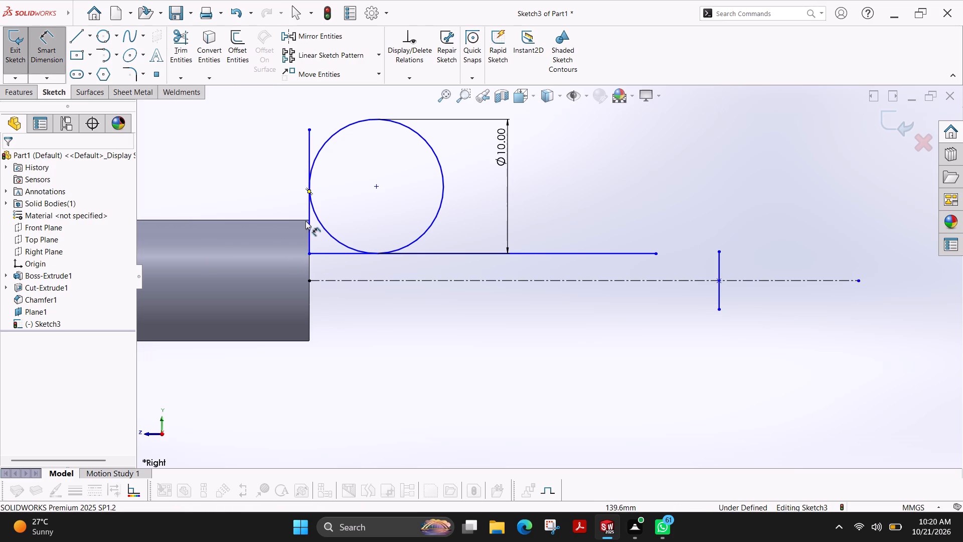
left_click(309, 342)
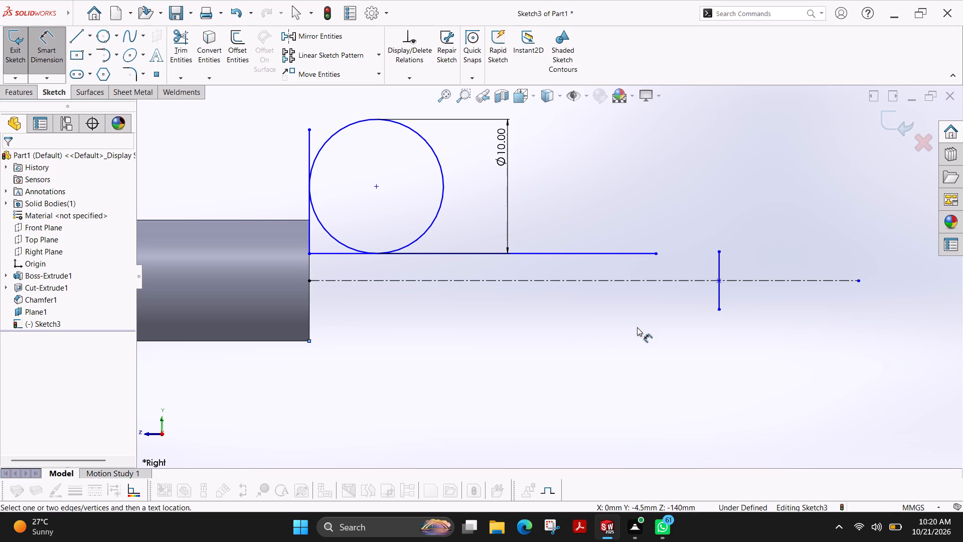
left_click(718, 279)
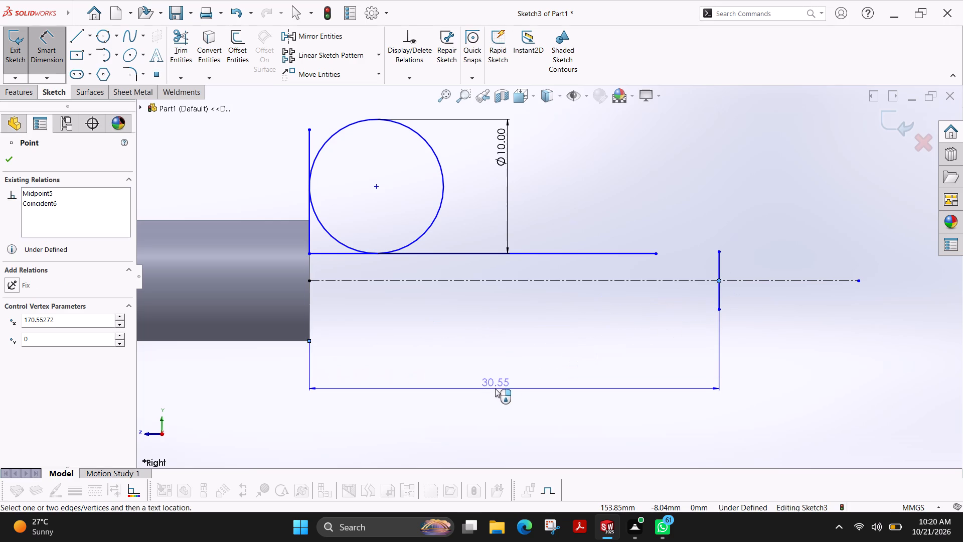
left_click(495, 388)
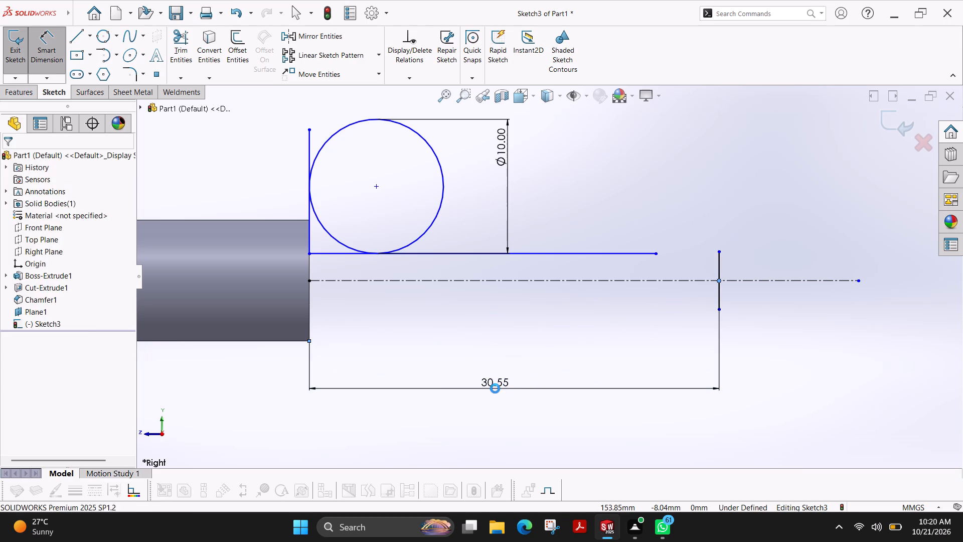
type("25")
key("Return")
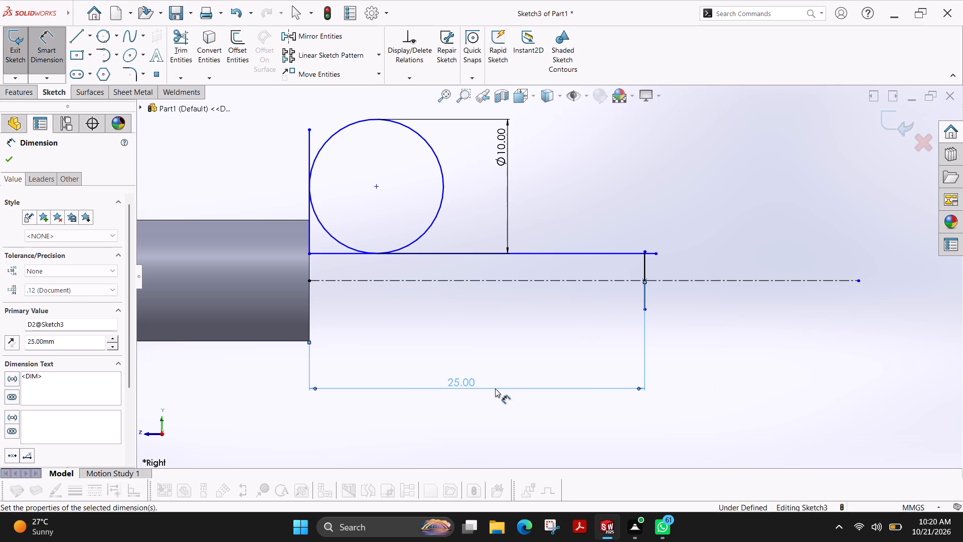
scroll(676, 262, "down", 2)
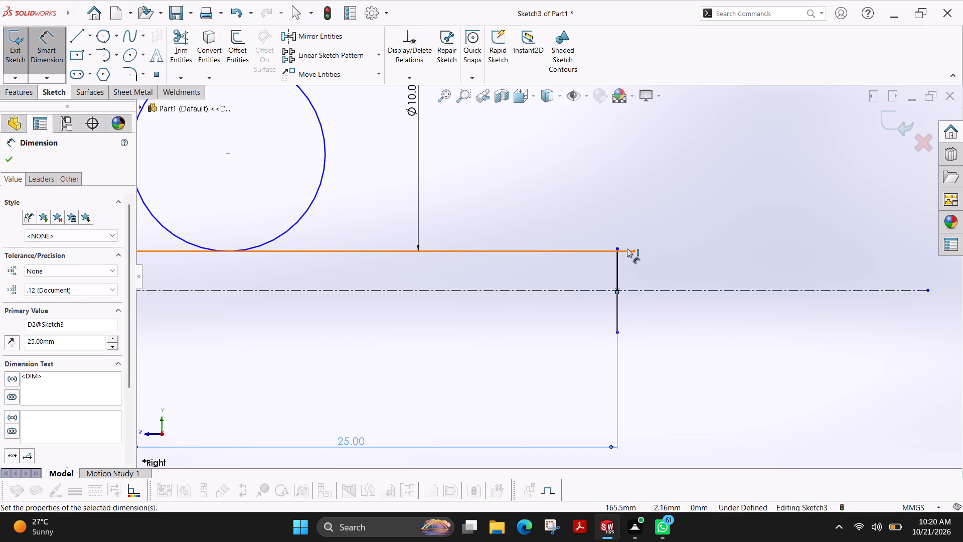
left_click(9, 164)
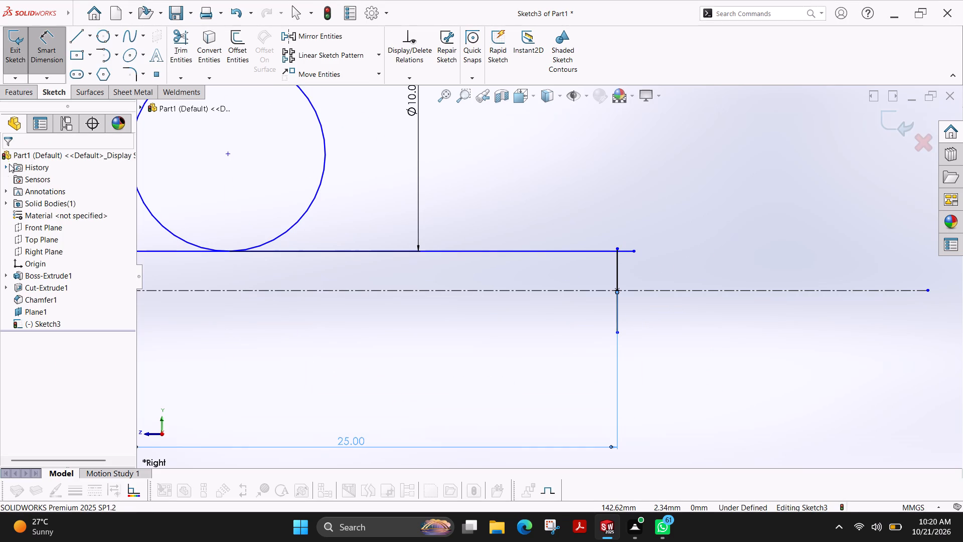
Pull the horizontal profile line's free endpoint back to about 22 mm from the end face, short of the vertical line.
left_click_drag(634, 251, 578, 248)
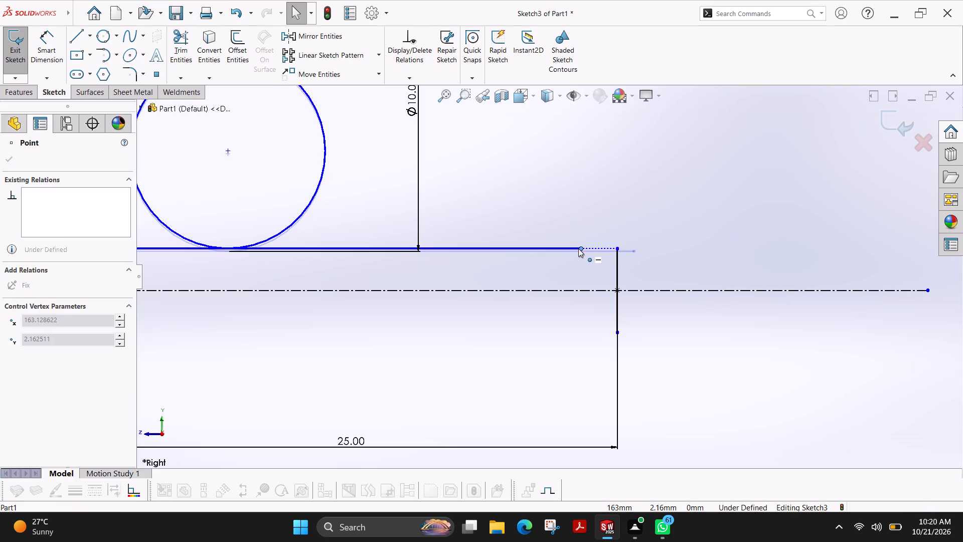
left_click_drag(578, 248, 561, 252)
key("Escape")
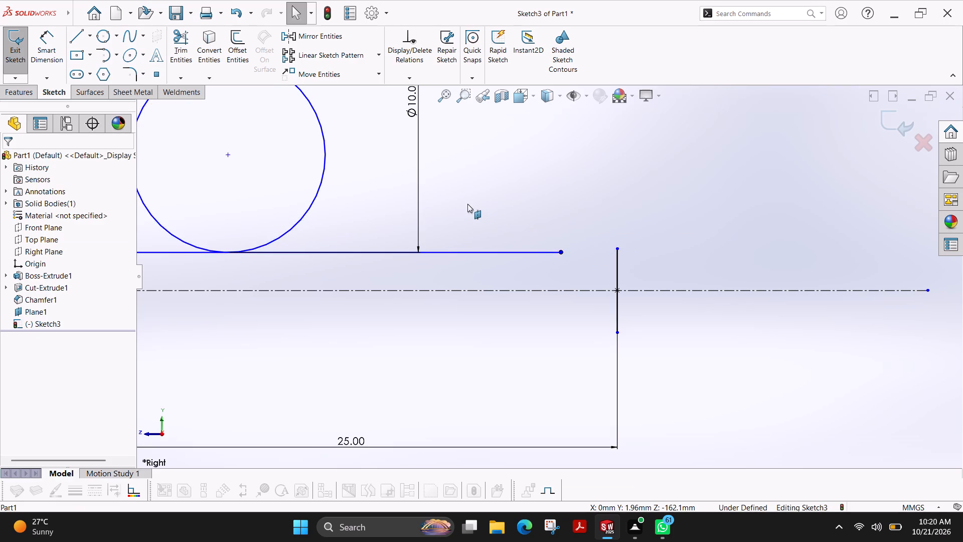
Dimension the short vertical line's length at 1.5 mm.
scroll(467, 204, "up", 3)
scroll(555, 271, "down", 1)
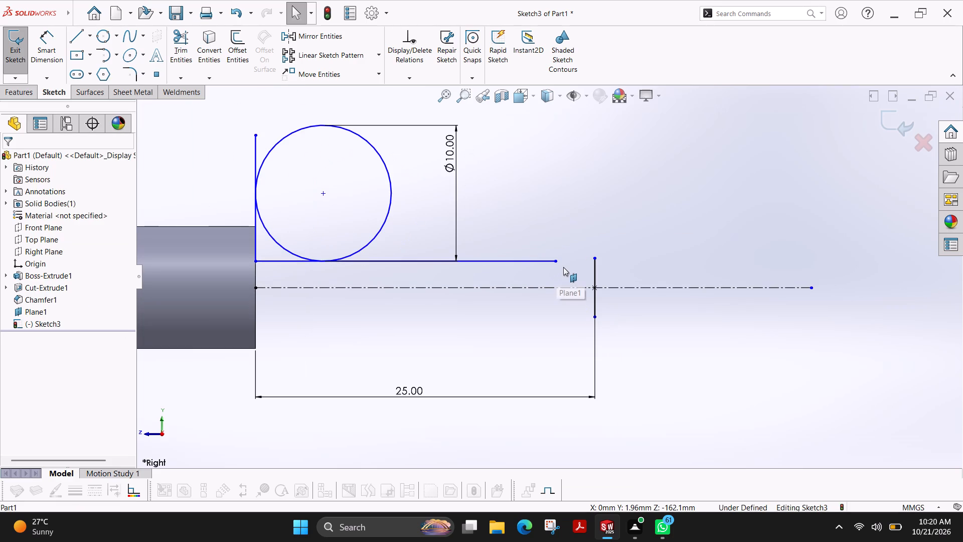
scroll(563, 267, "down", 2)
left_click(45, 40)
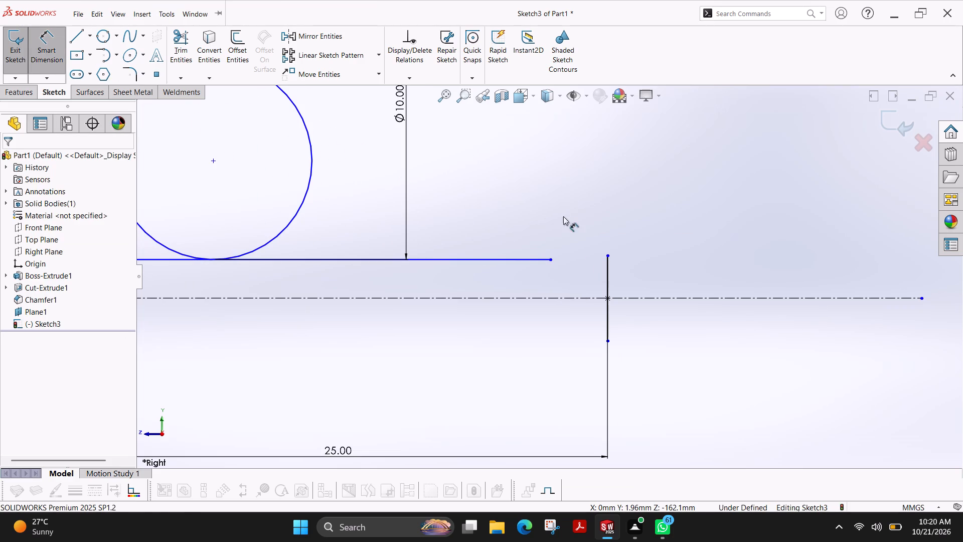
left_click(607, 278)
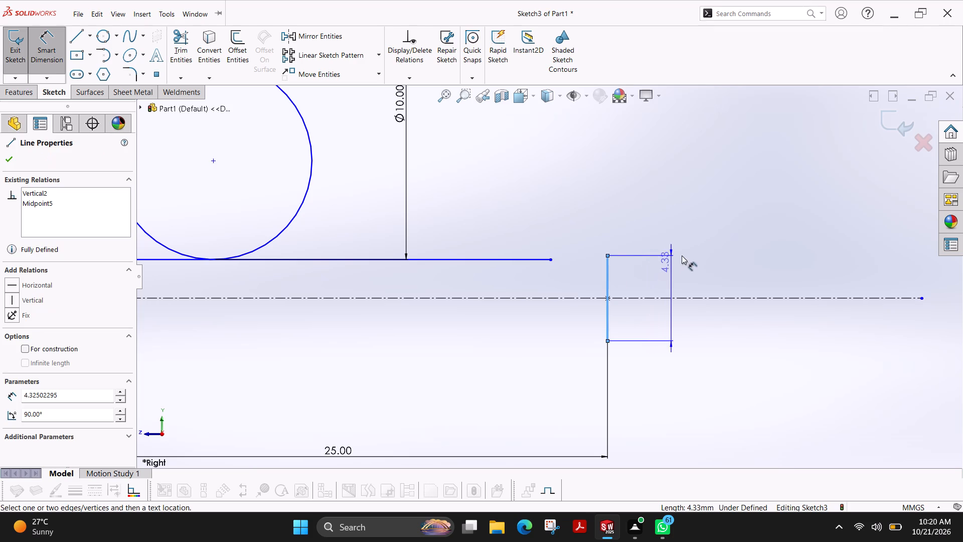
left_click(695, 190)
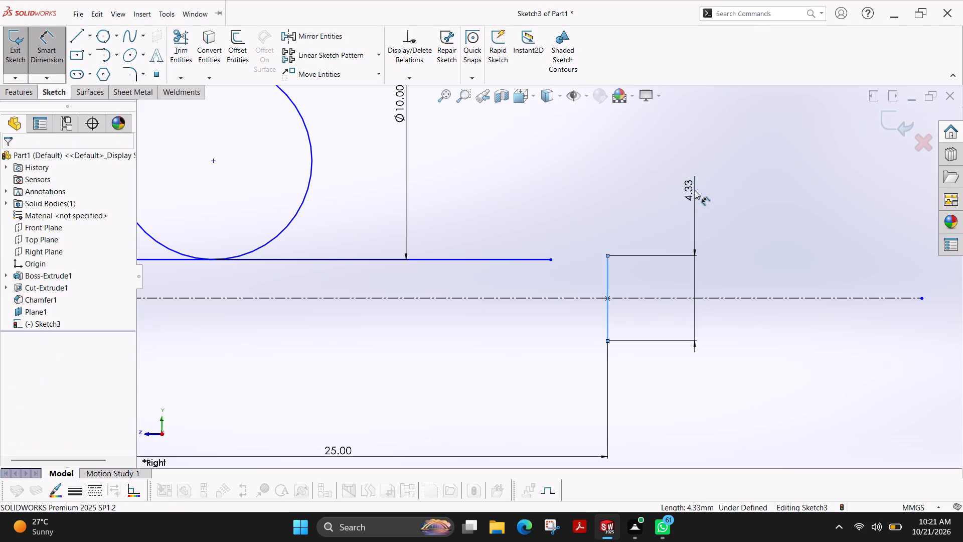
type("1.5")
key("Return")
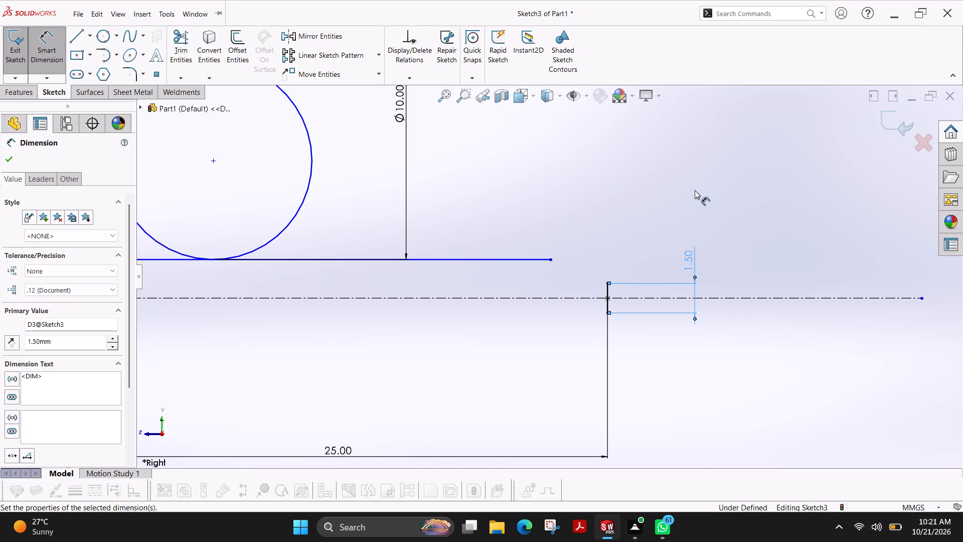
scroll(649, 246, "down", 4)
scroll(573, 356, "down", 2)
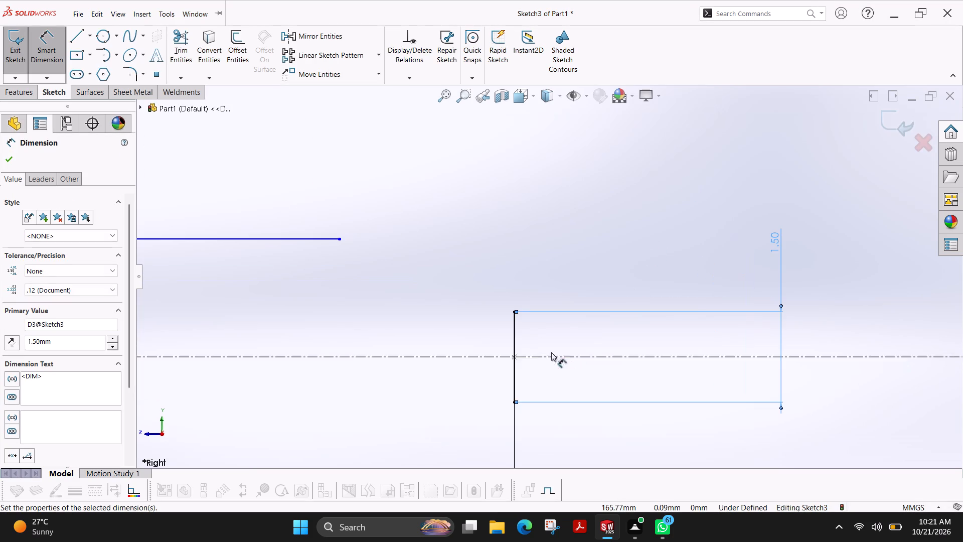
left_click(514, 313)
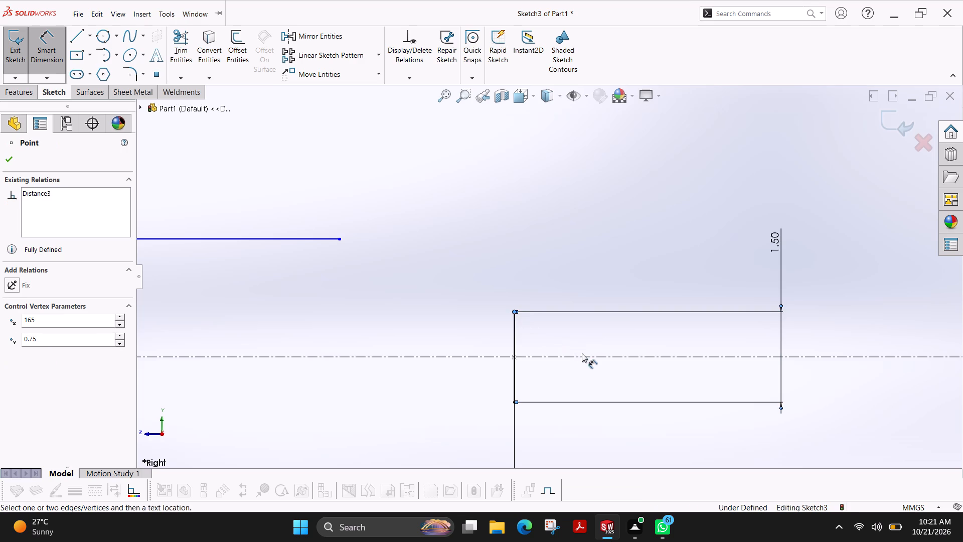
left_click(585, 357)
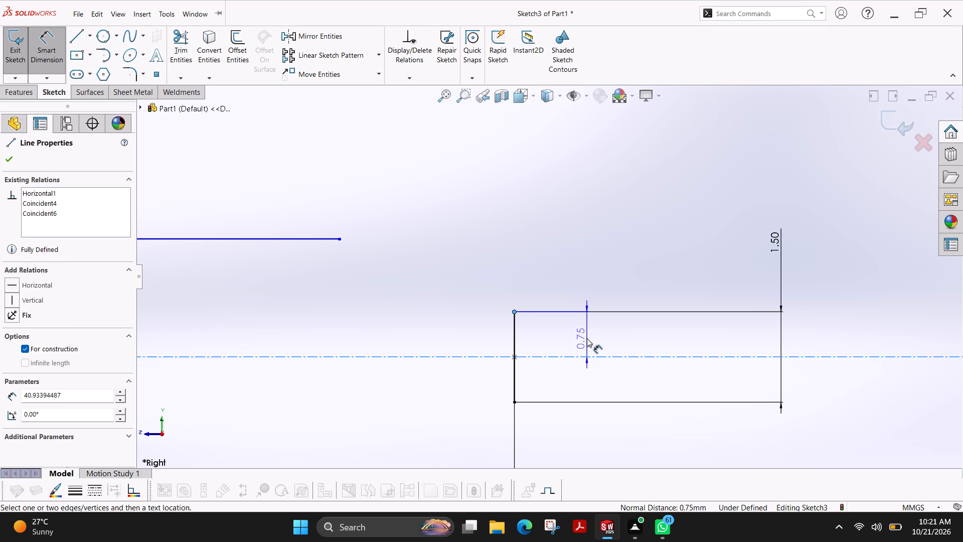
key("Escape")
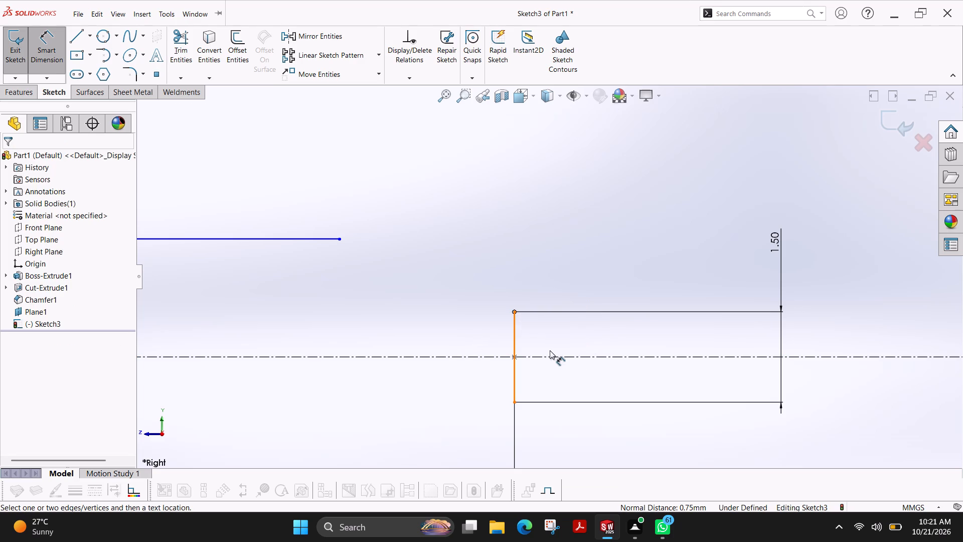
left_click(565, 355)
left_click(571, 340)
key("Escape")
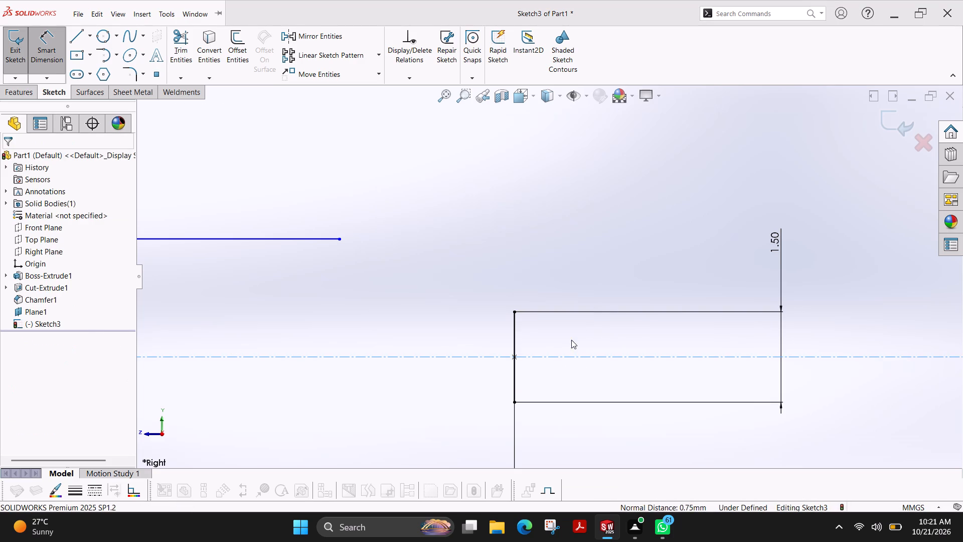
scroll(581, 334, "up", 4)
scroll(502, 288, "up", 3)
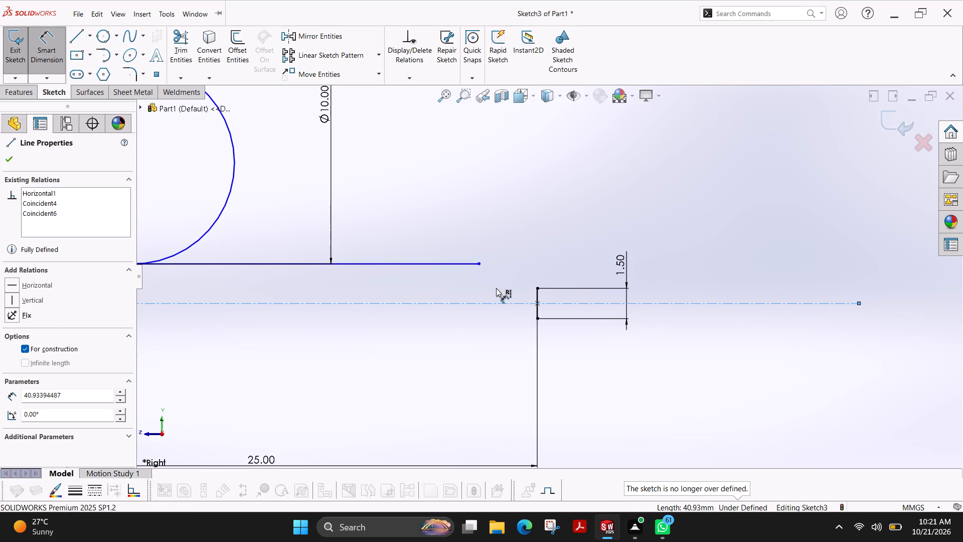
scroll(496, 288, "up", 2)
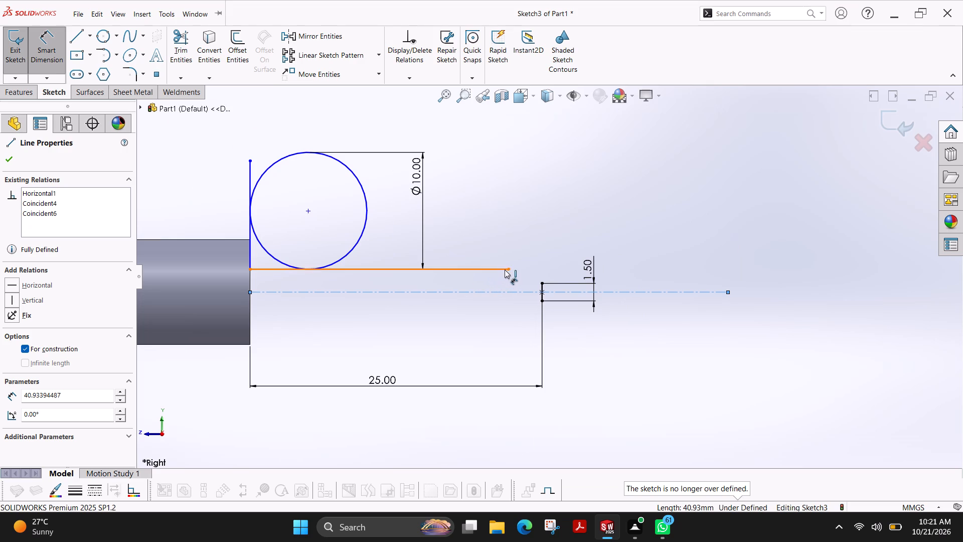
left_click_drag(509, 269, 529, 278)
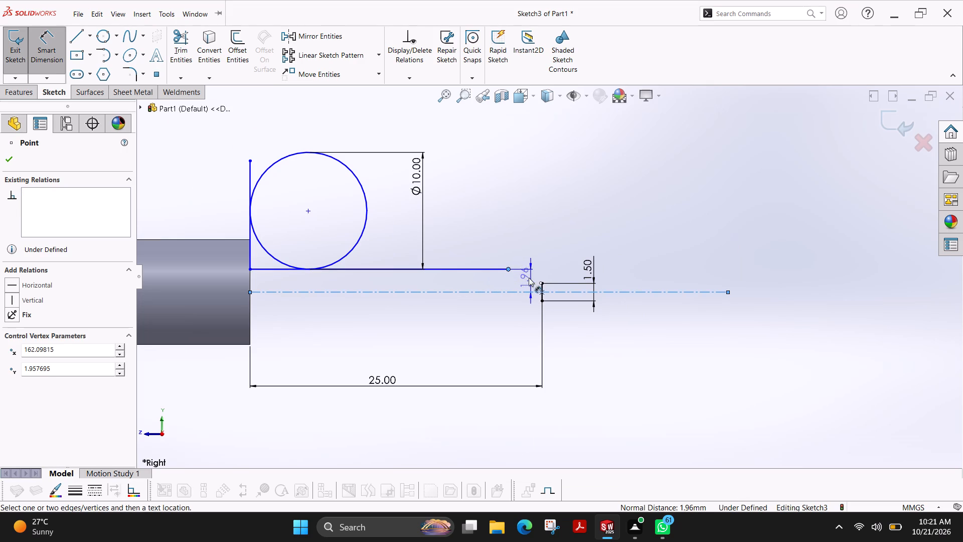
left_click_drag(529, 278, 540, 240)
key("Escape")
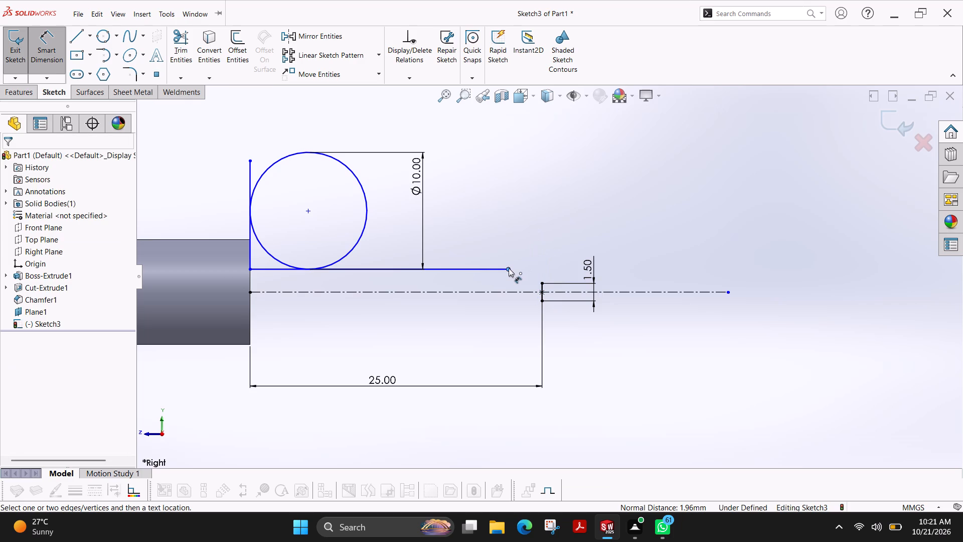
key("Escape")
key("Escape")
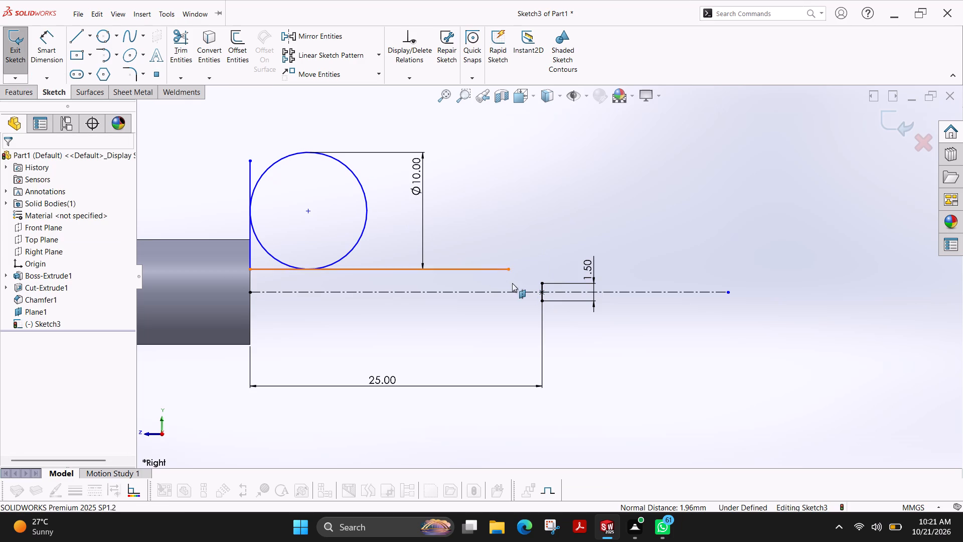
Move the horizontal profile line's free endpoint to about 24 mm from the end face and 2.7 mm above the axis.
left_click_drag(508, 268, 540, 278)
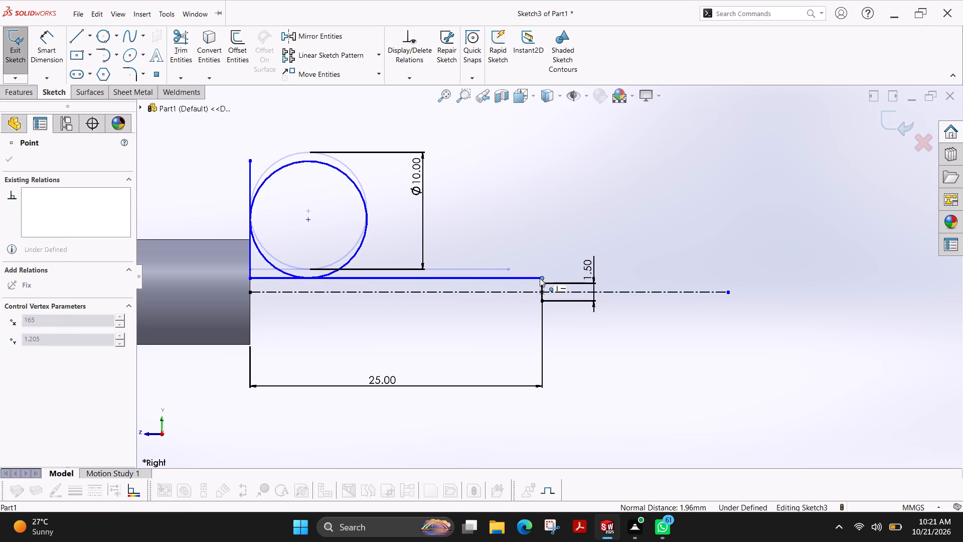
left_click_drag(540, 278, 531, 261)
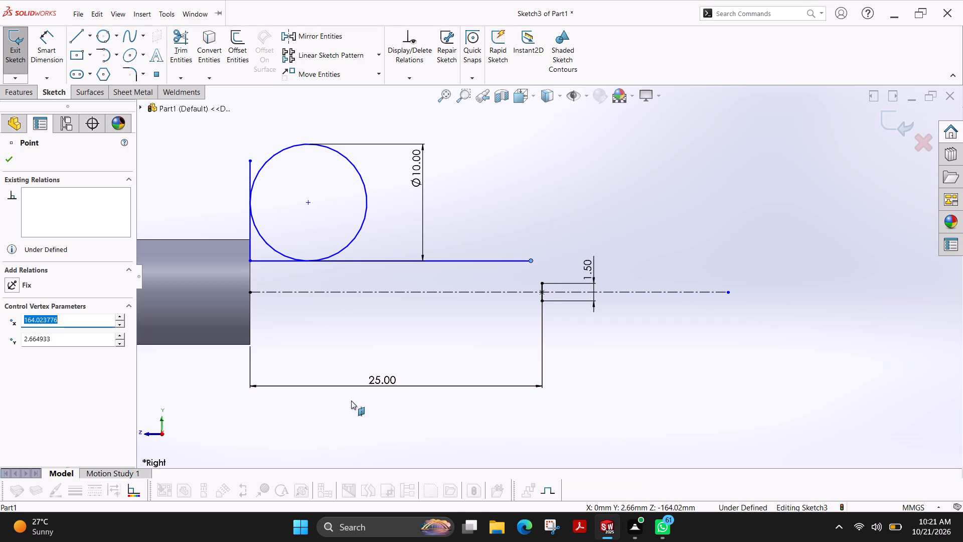
Reposition the 25 mm length dimension above the tangent circle.
left_click_drag(380, 382, 365, 129)
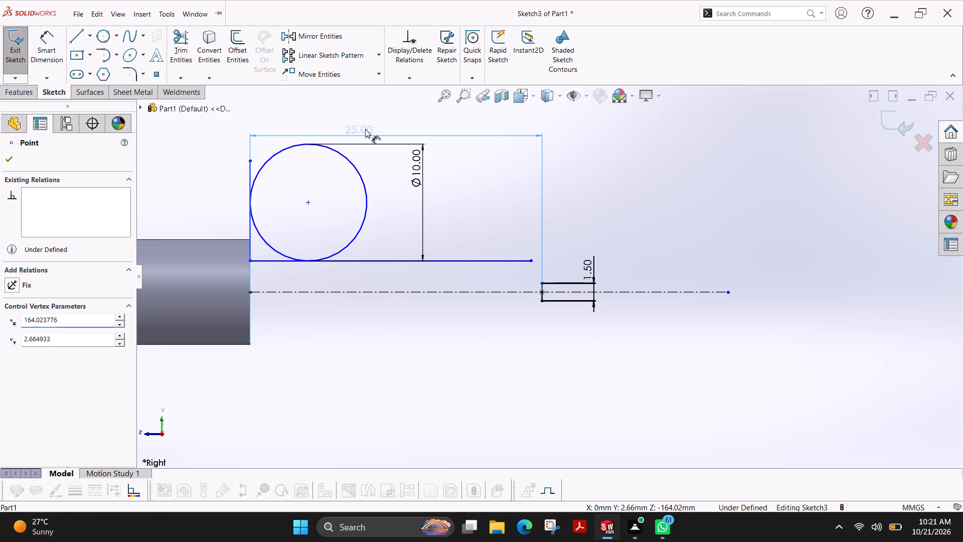
left_click_drag(365, 129, 366, 129)
key("Escape")
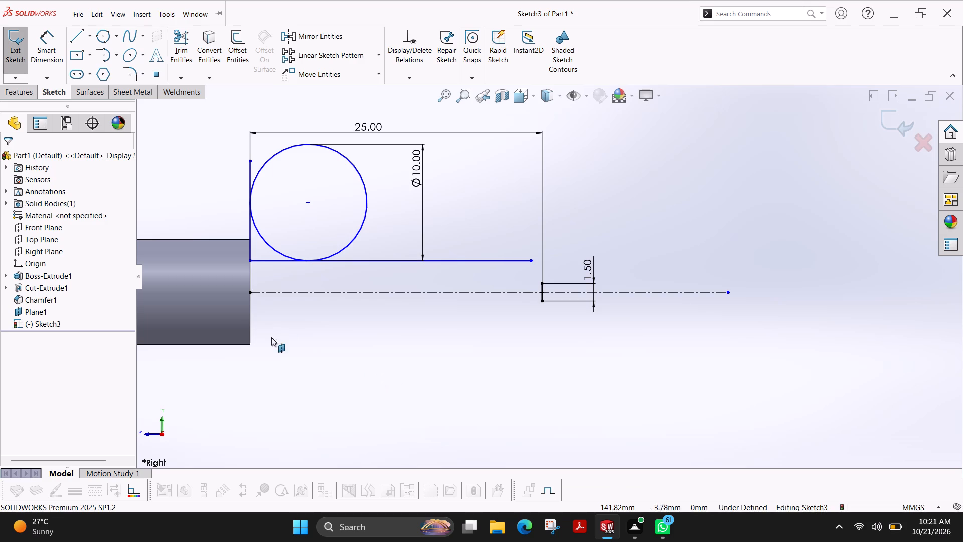
Draw a vertical line about 9.8 mm long up to the end face below the axis, continuing to the 1.5 mm line's lower endpoint.
left_click(72, 40)
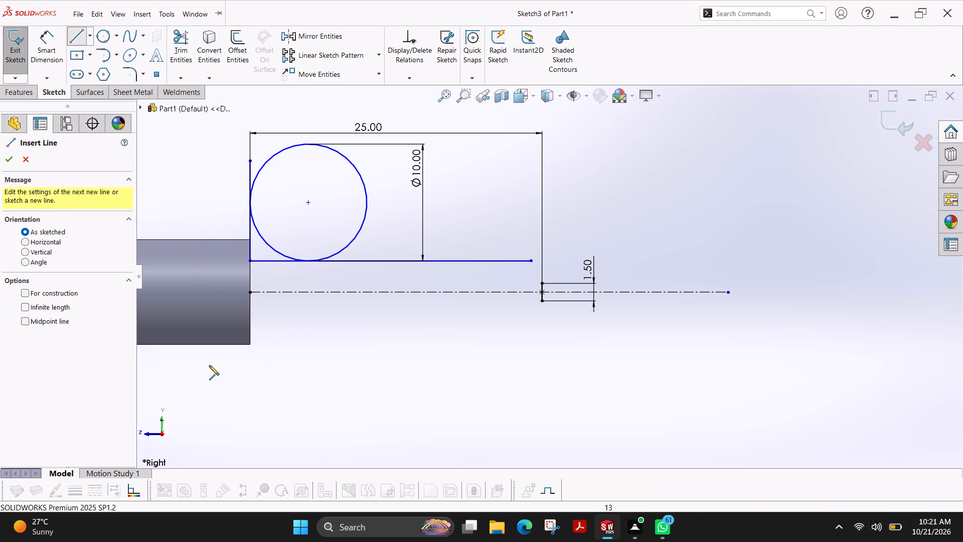
left_click(250, 440)
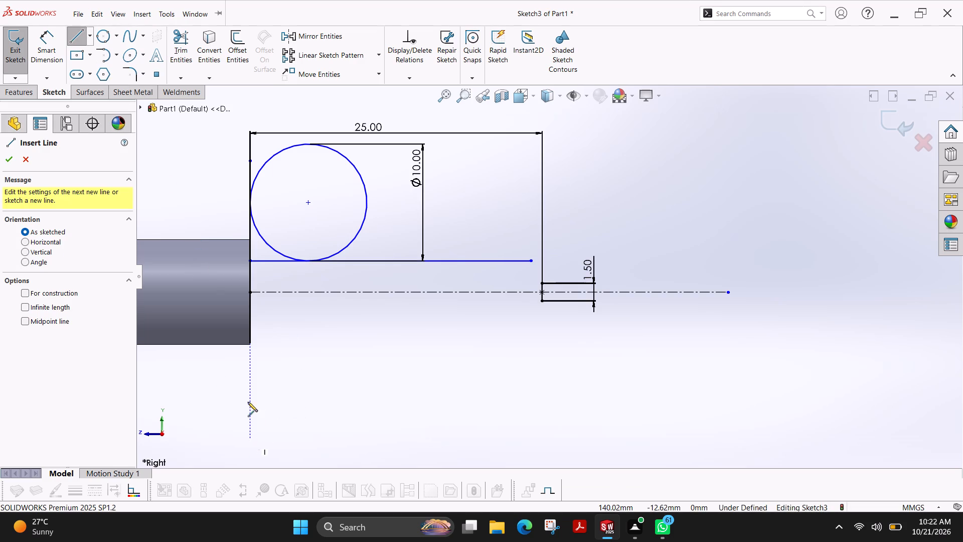
left_click(249, 325)
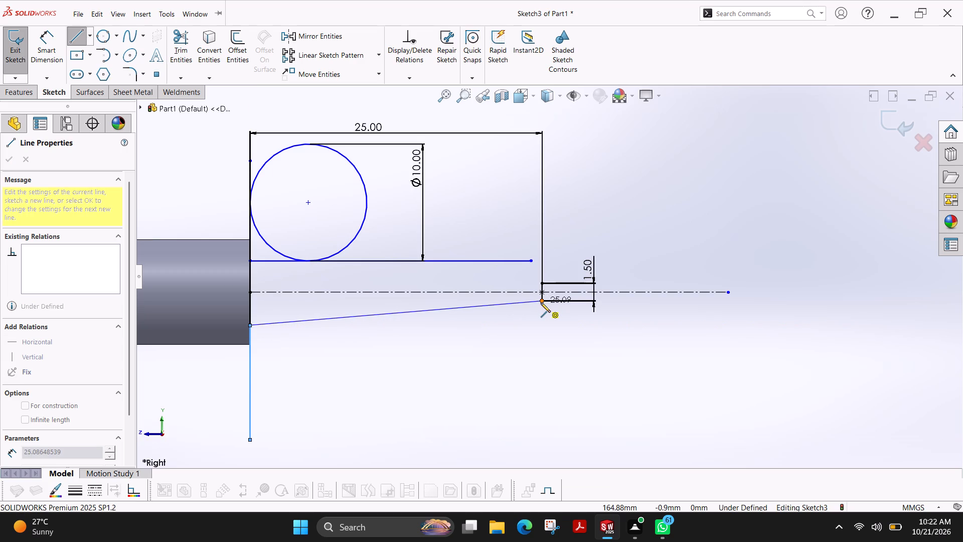
left_click(541, 303)
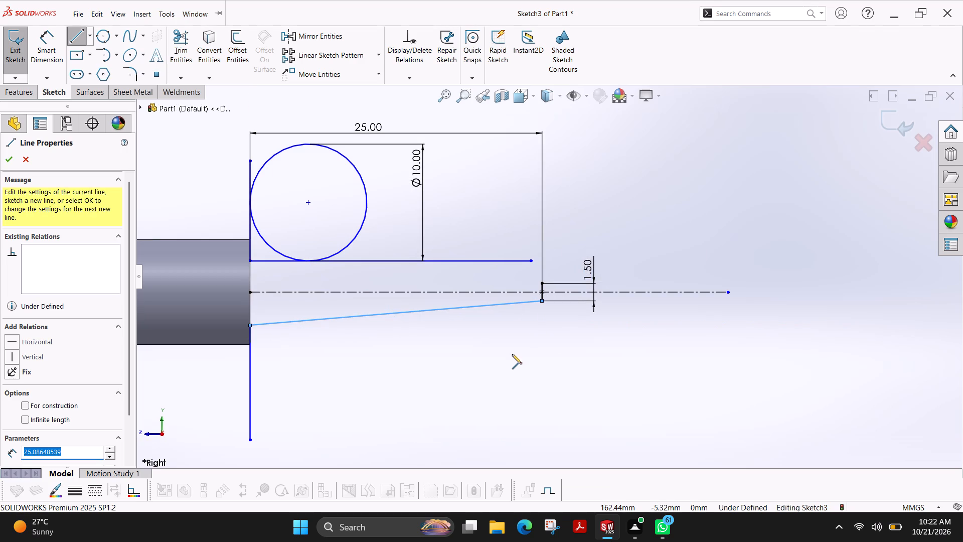
key("Escape")
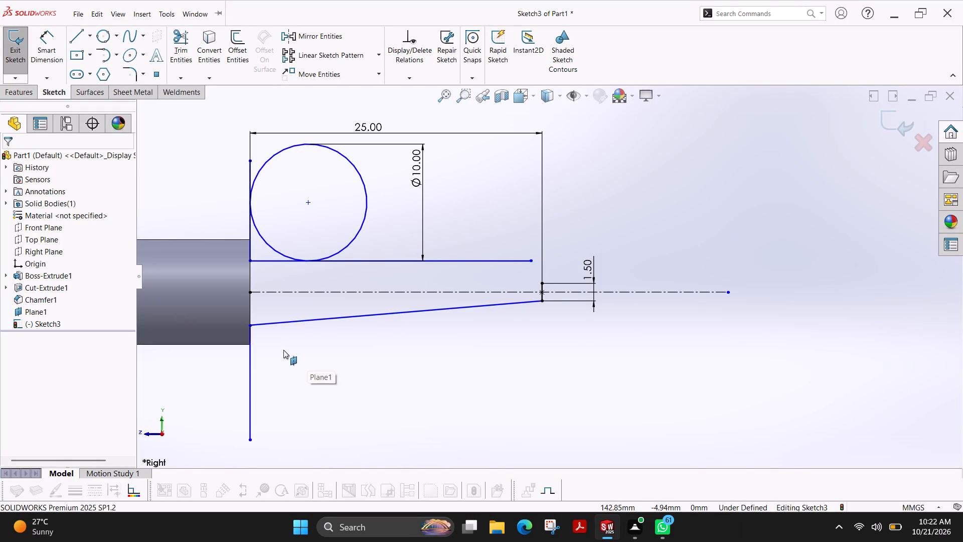
Draw a perimeter circle of 5 mm radius tangent to the sloped line and the lower vertical line.
left_click(106, 41)
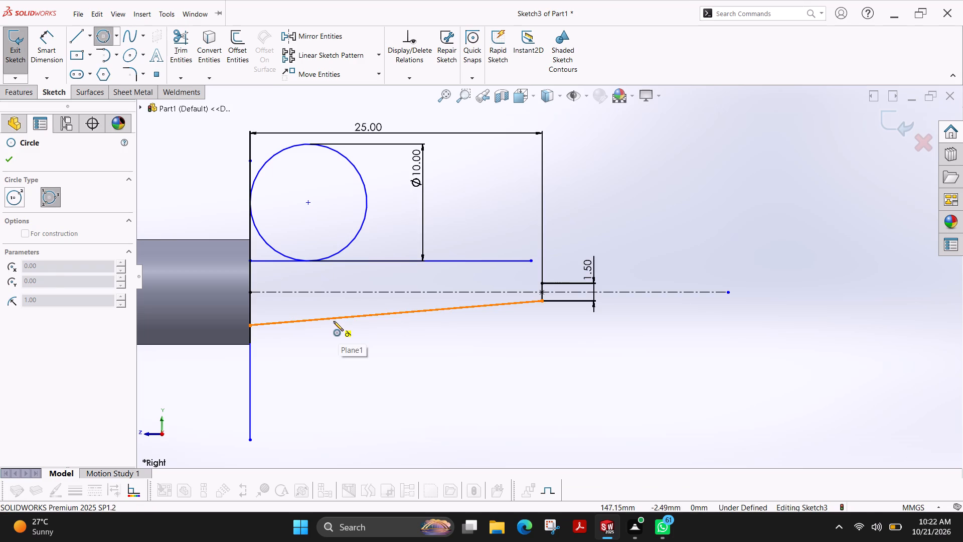
left_click(334, 321)
left_click(250, 391)
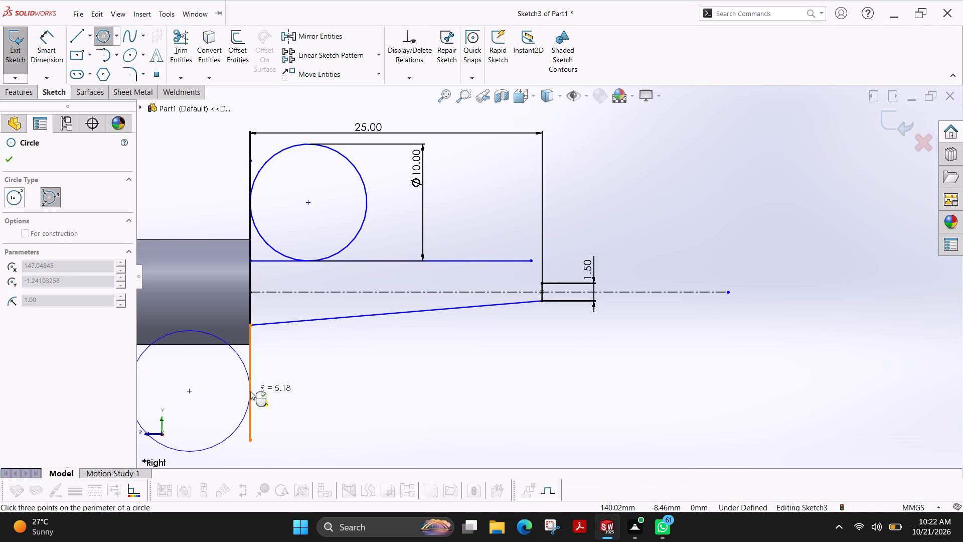
left_click(262, 338)
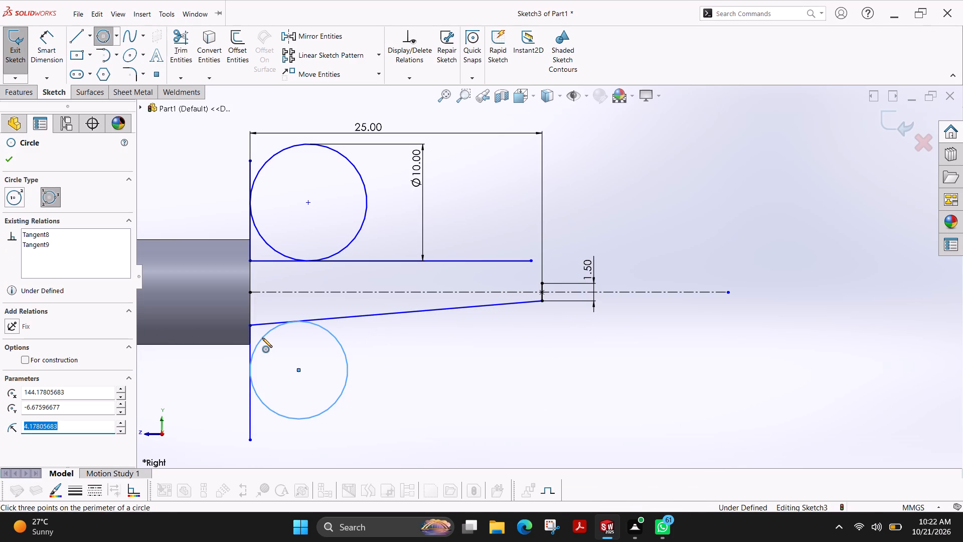
key("5")
key("Return")
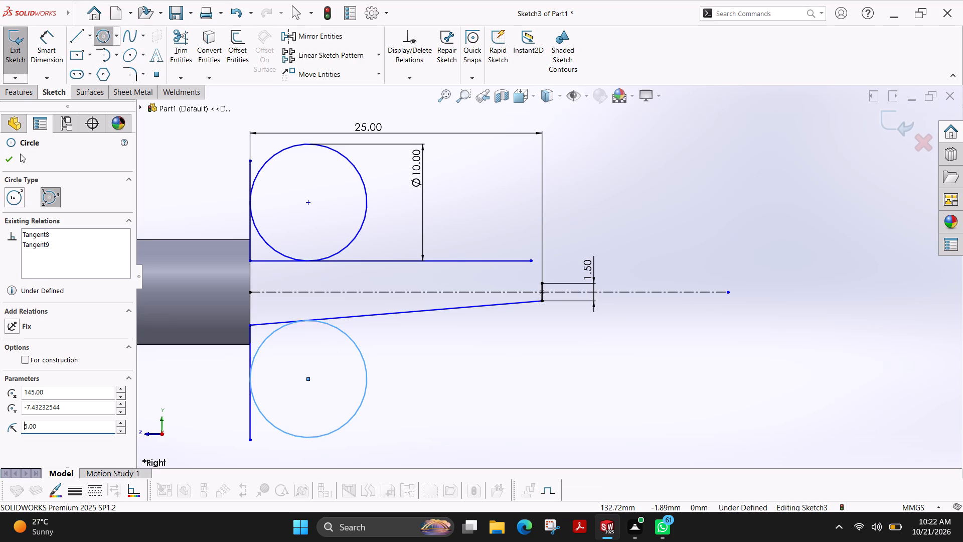
left_click(11, 156)
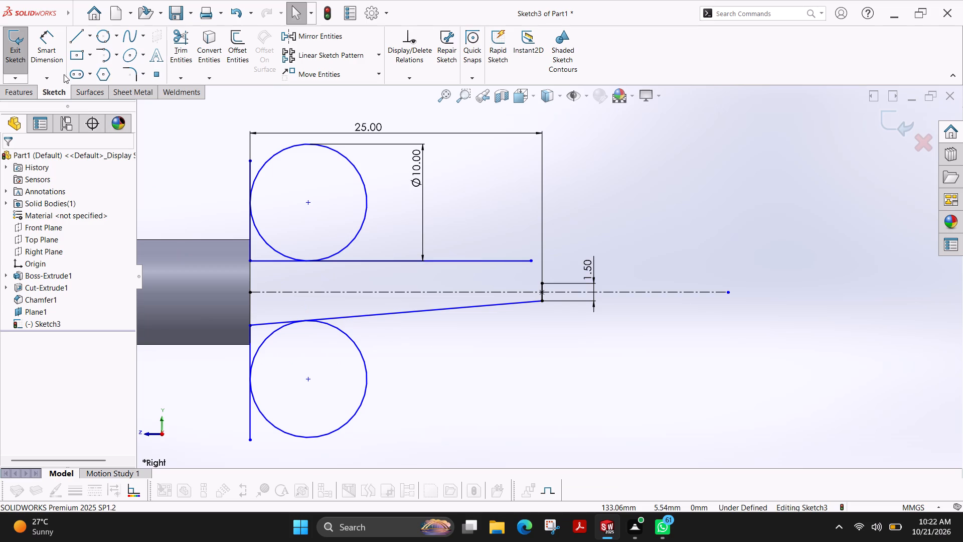
Draw a horizontal line about 36 mm long level with the rod's lower edge, starting about 1 mm inside the end face.
left_click(76, 32)
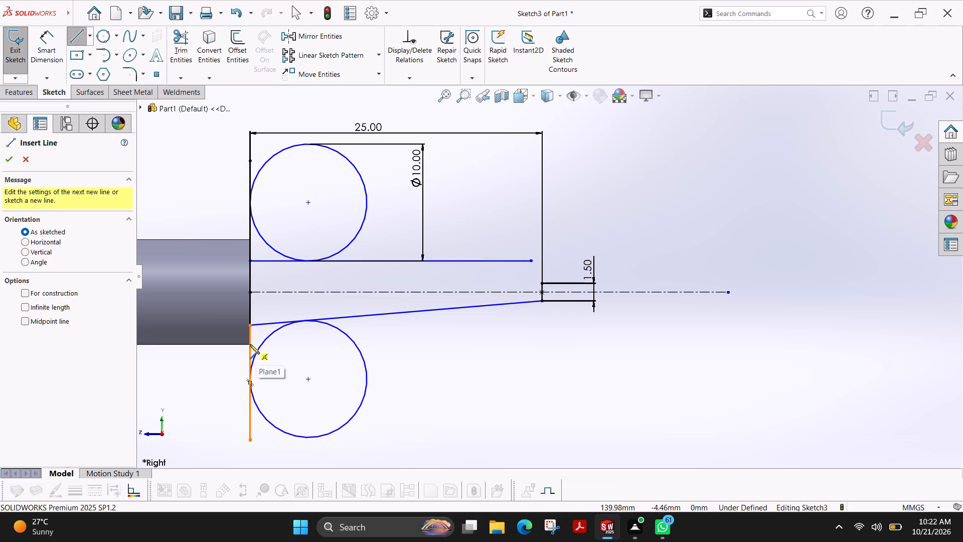
left_click(237, 344)
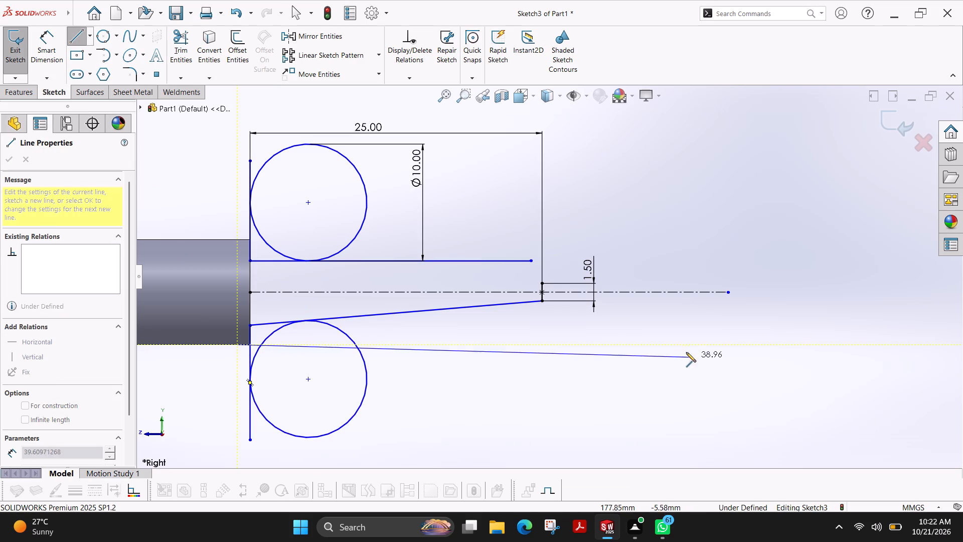
left_click(662, 343)
key("Escape")
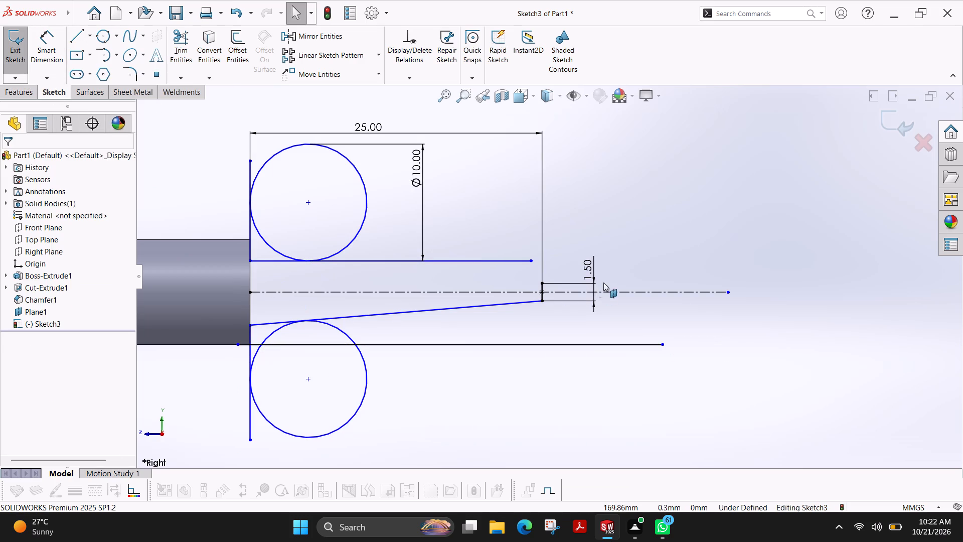
Add a driven dimension between the axis centerline and the 1.5 mm line's upper endpoint.
scroll(598, 284, "down", 4)
scroll(536, 284, "down", 3)
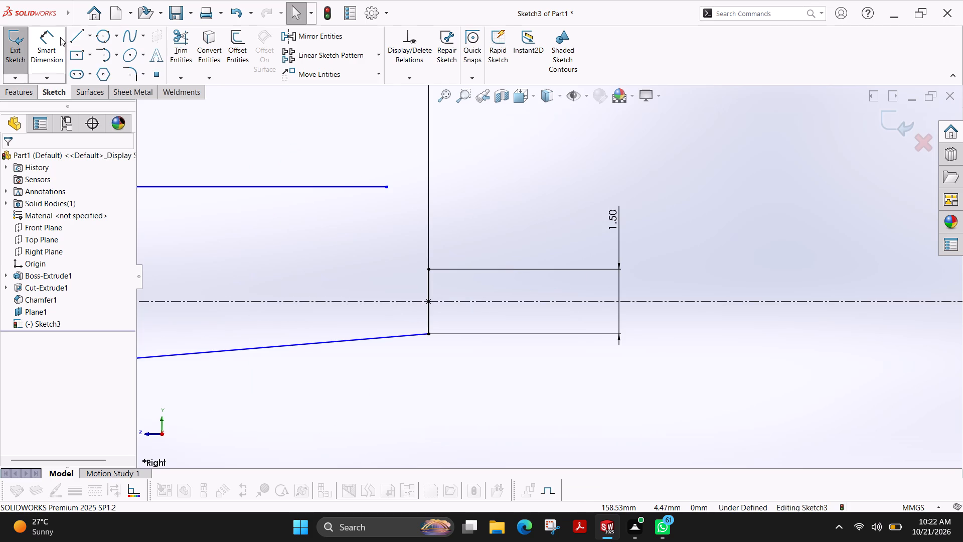
left_click(53, 39)
left_click(447, 299)
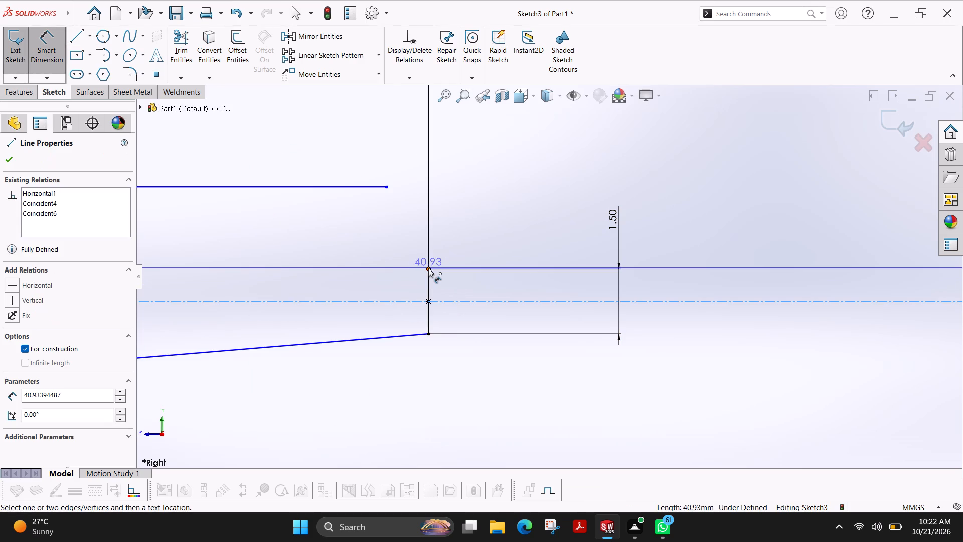
left_click(428, 268)
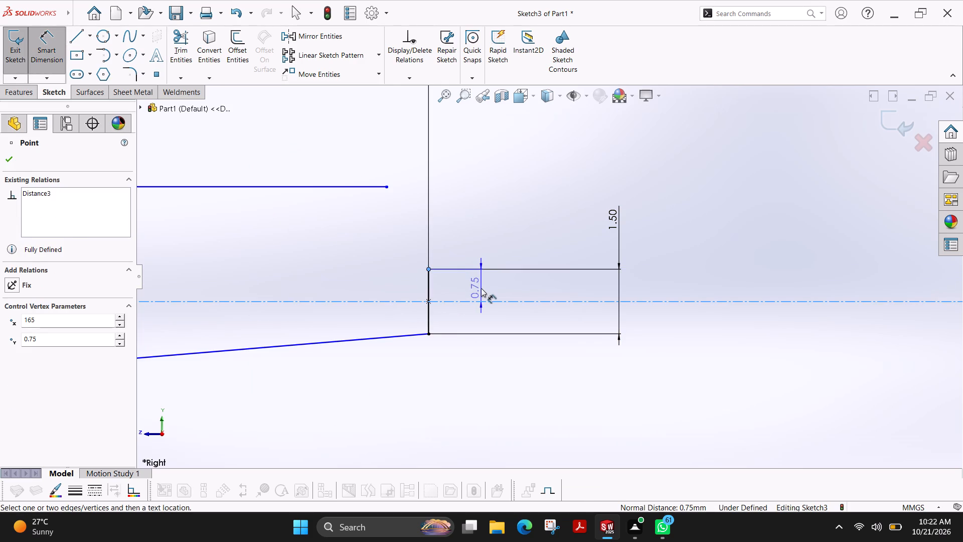
left_click(481, 288)
left_click(547, 259)
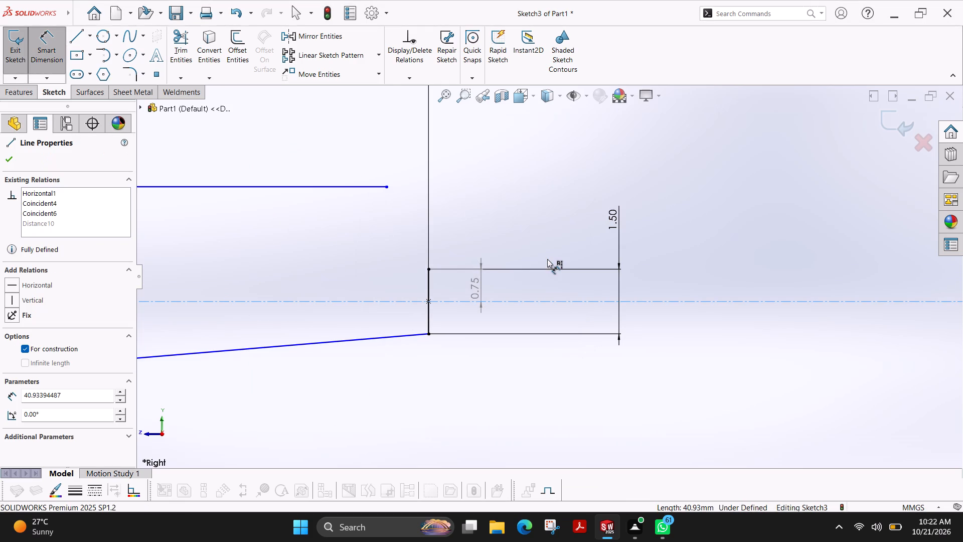
scroll(434, 314, "up", 3)
left_click(2, 164)
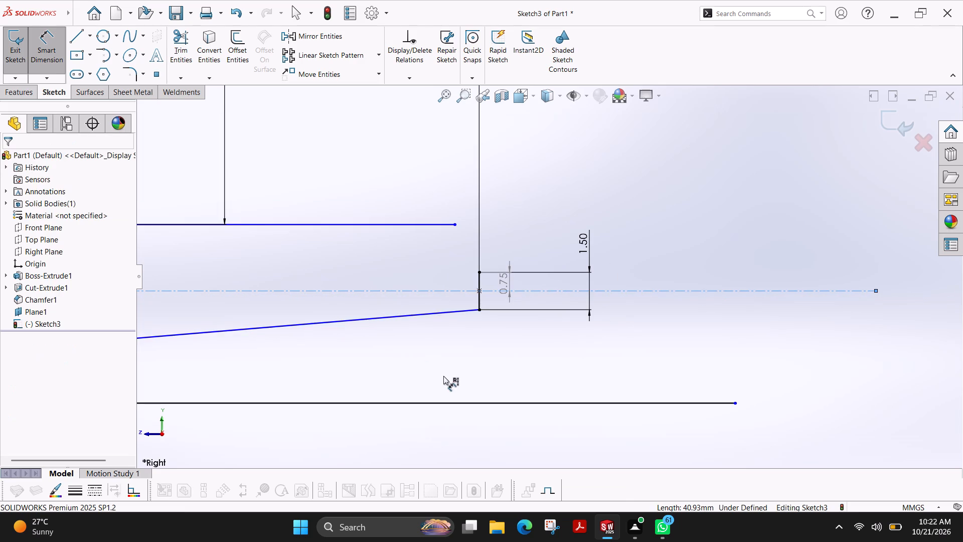
Dimension the angle between the sloped line and the lower horizontal line at 4 degrees.
scroll(445, 377, "up", 2)
scroll(408, 332, "up", 2)
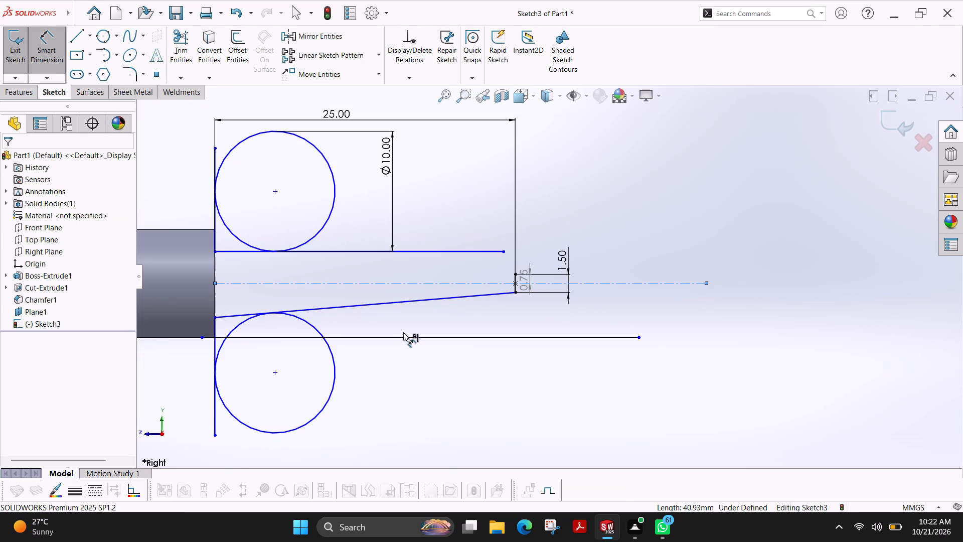
left_click(435, 298)
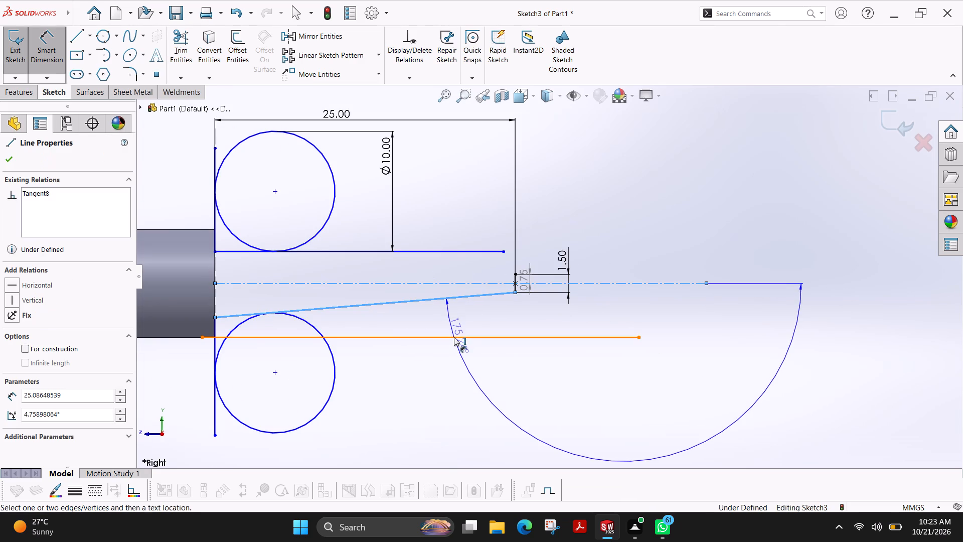
left_click(438, 335)
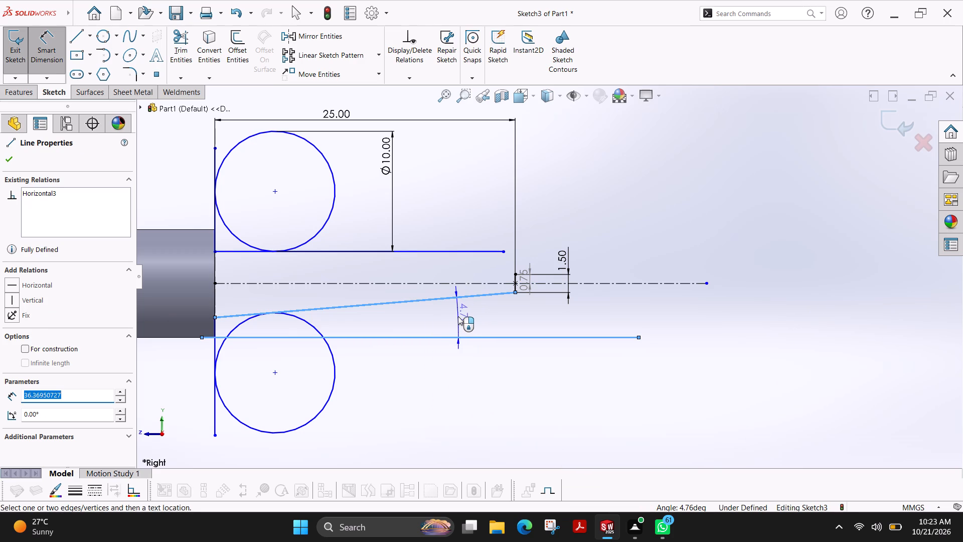
left_click(455, 316)
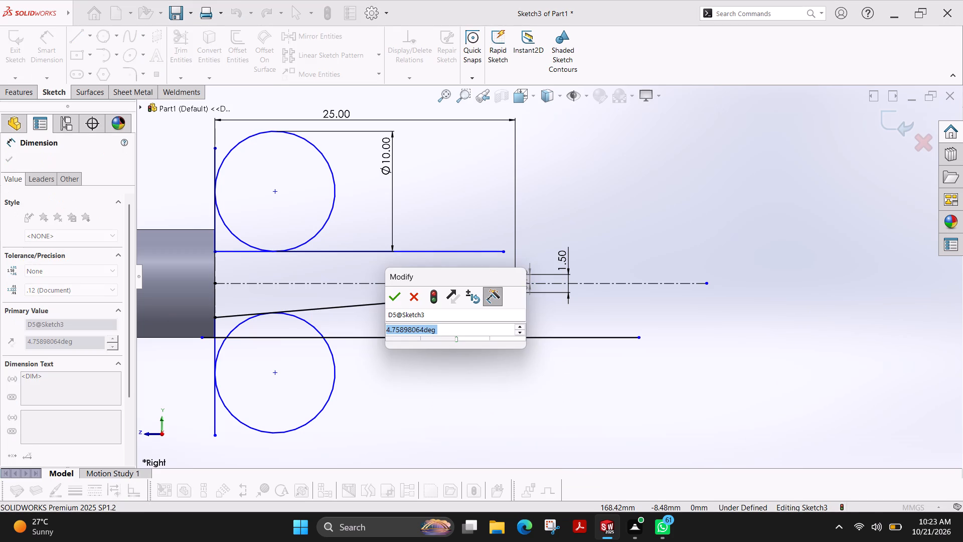
key("4")
key("Return")
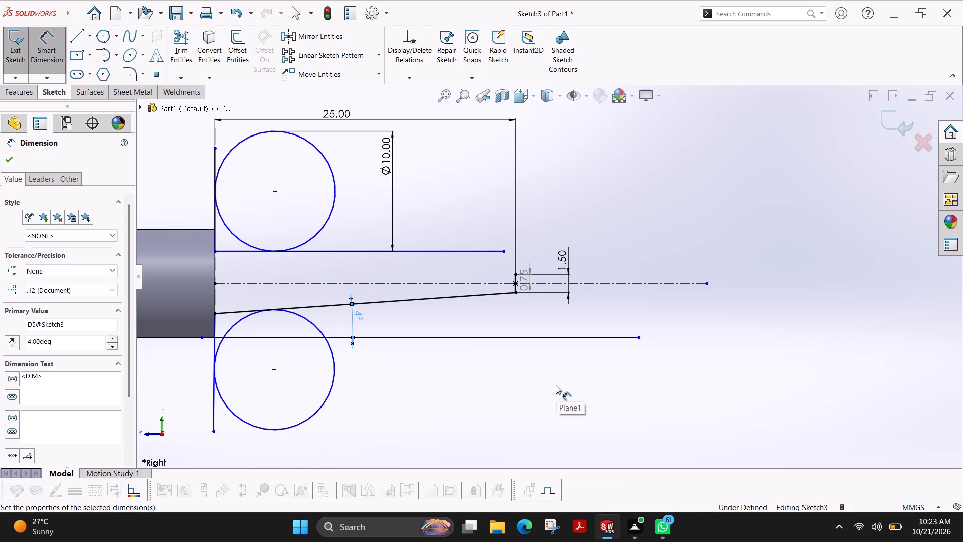
left_click(4, 159)
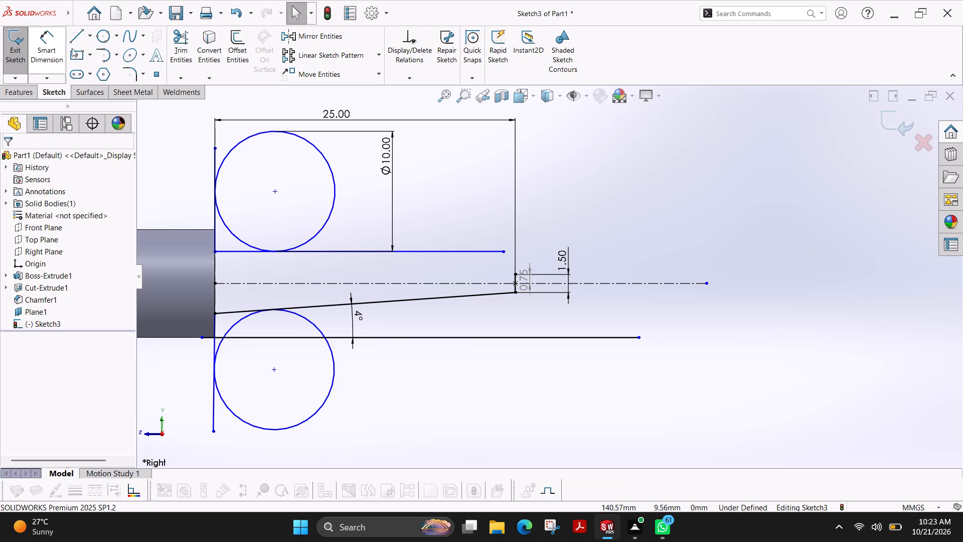
Trim the vertical line below its tangent point and cut the lower circle down to the arc between its two tangent points.
left_click(184, 45)
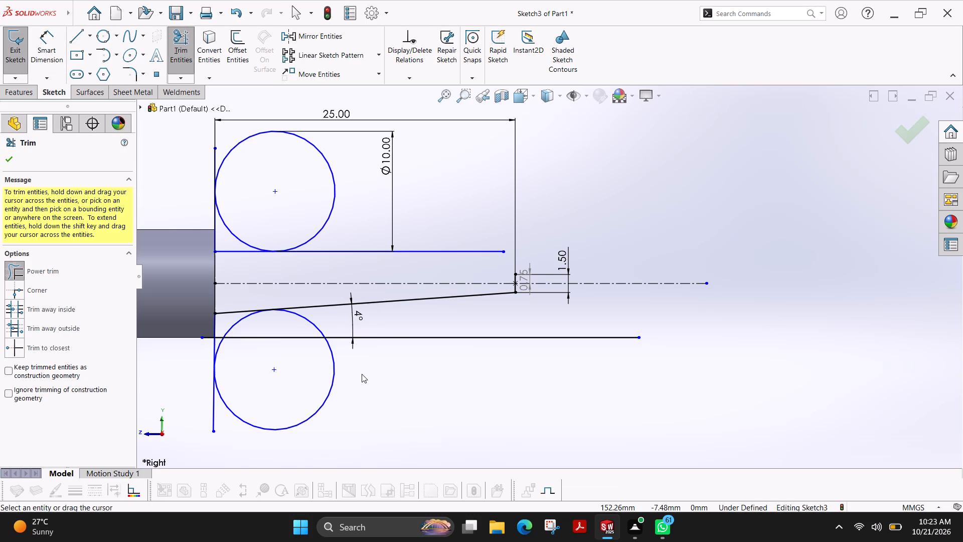
left_click_drag(422, 368, 420, 355)
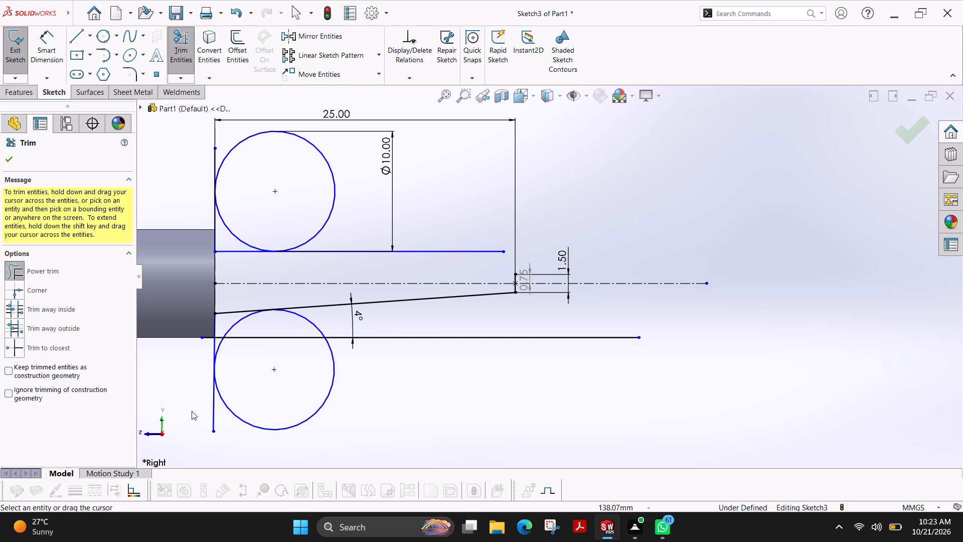
left_click_drag(193, 410, 234, 426)
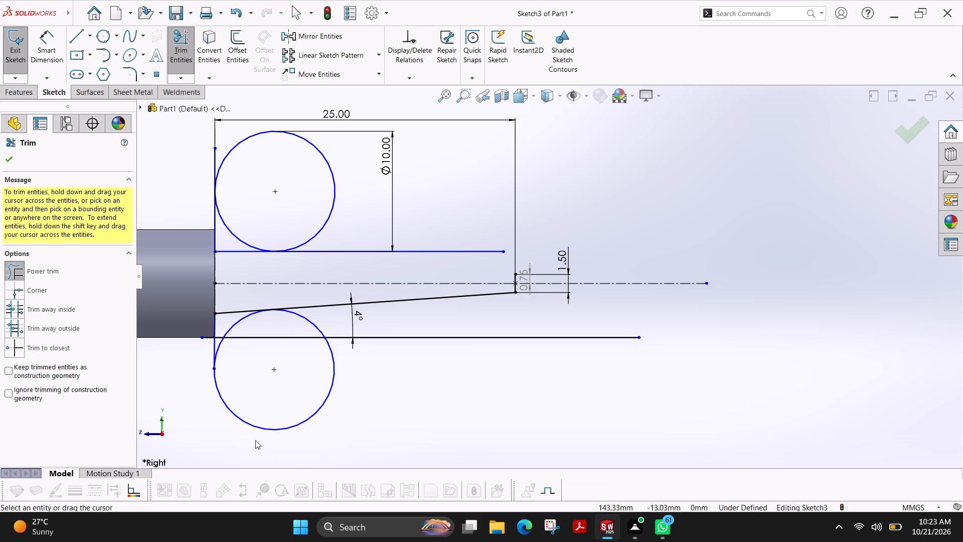
left_click_drag(255, 440, 281, 389)
left_click_drag(327, 322, 310, 329)
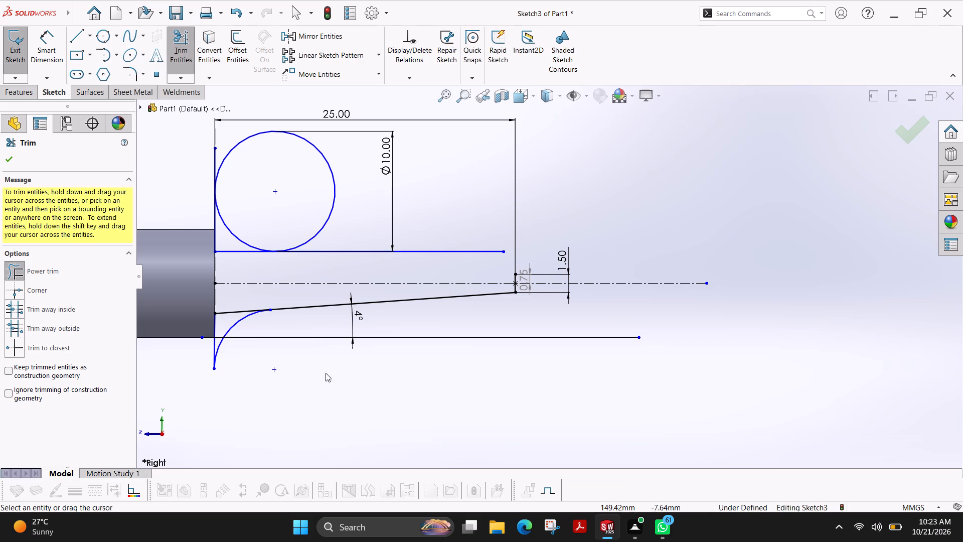
Trim the arc and vertical line below the rod's lower edge, plus the leftover sloped and vertical segments between the arc and end face.
scroll(228, 349, "down", 4)
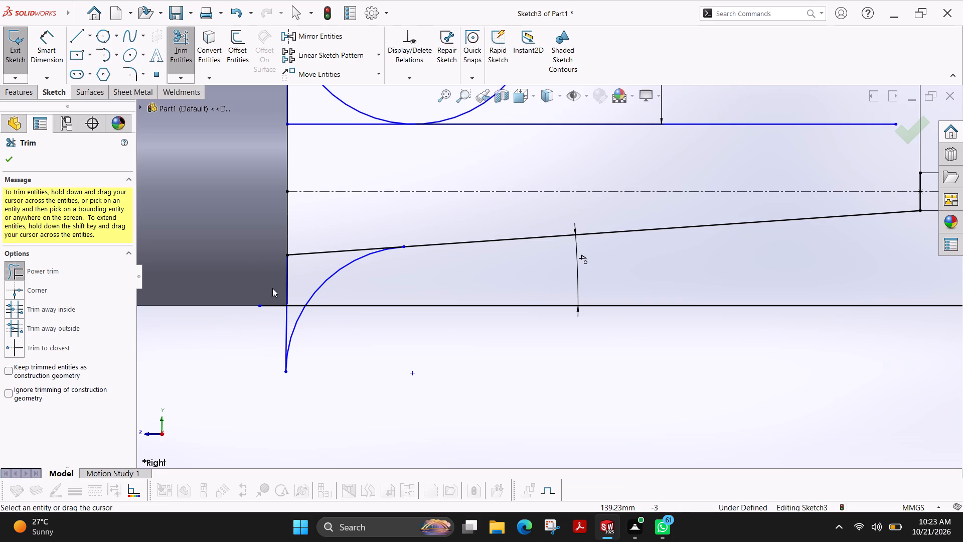
left_click_drag(314, 327, 273, 331)
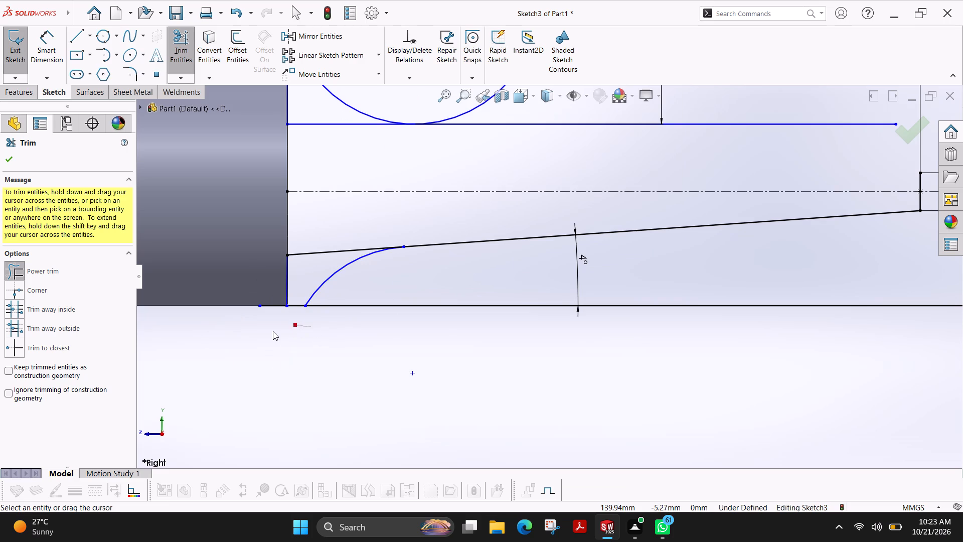
left_click_drag(273, 331, 269, 332)
left_click_drag(331, 241, 310, 260)
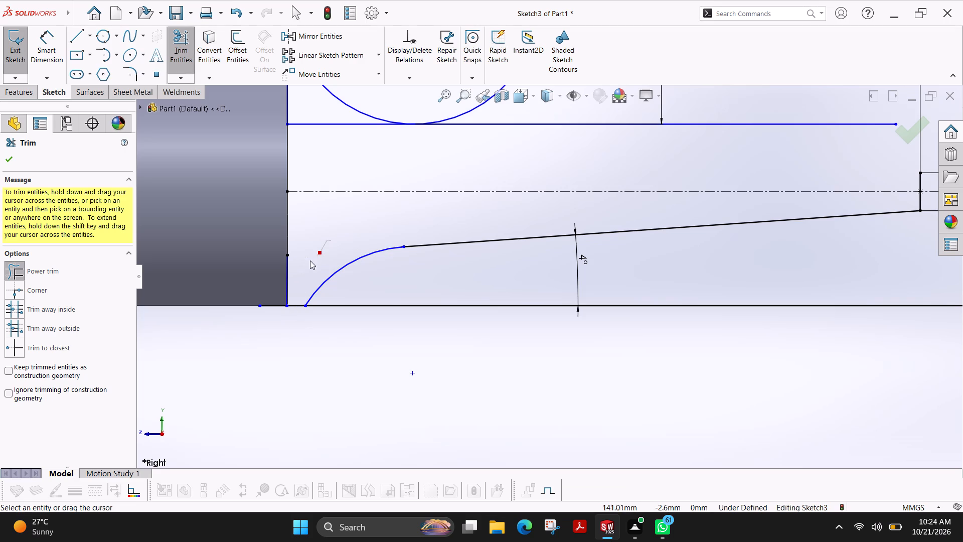
left_click_drag(310, 260, 264, 282)
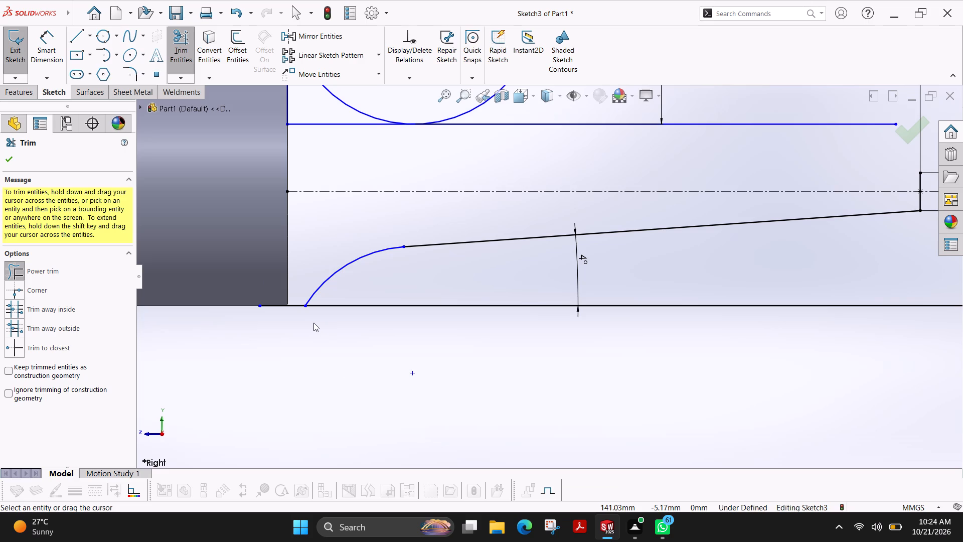
scroll(313, 323, "up", 2)
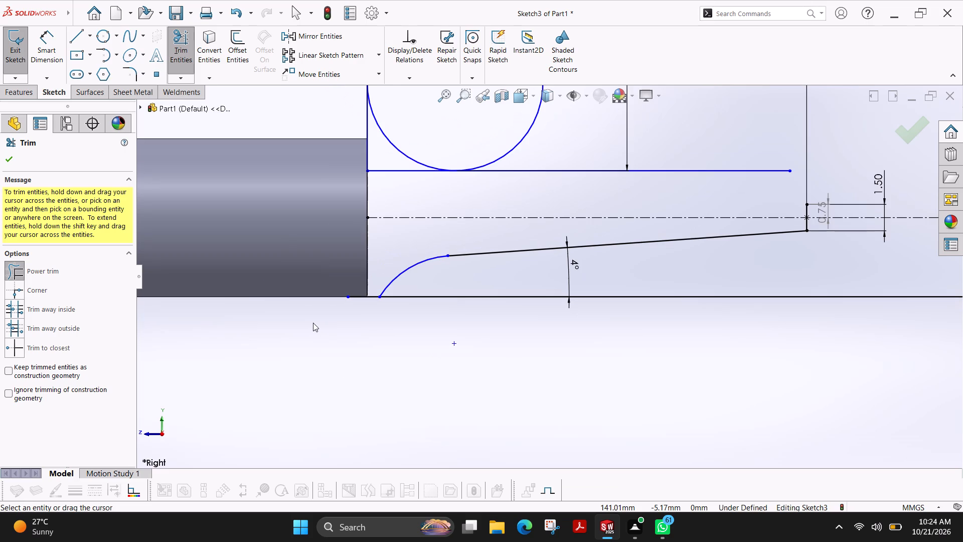
scroll(414, 319, "up", 2)
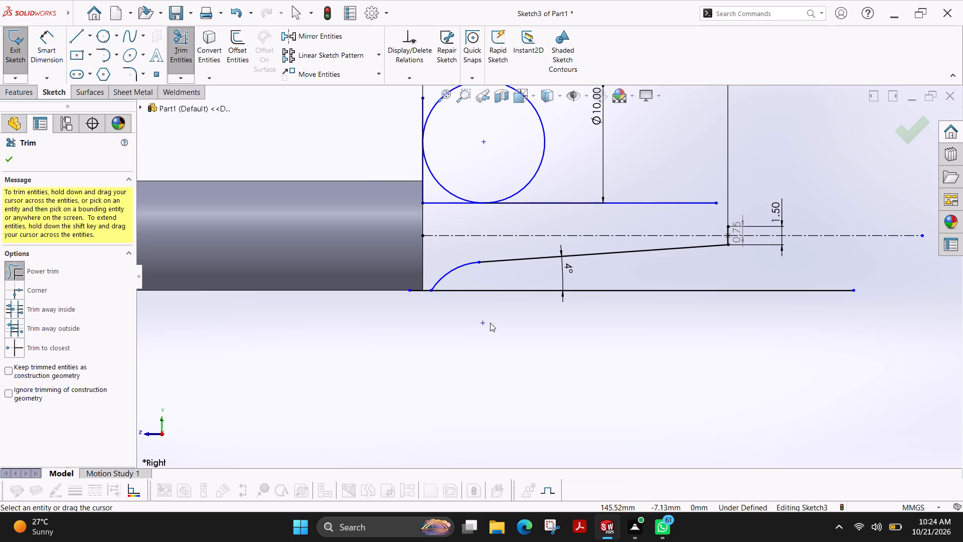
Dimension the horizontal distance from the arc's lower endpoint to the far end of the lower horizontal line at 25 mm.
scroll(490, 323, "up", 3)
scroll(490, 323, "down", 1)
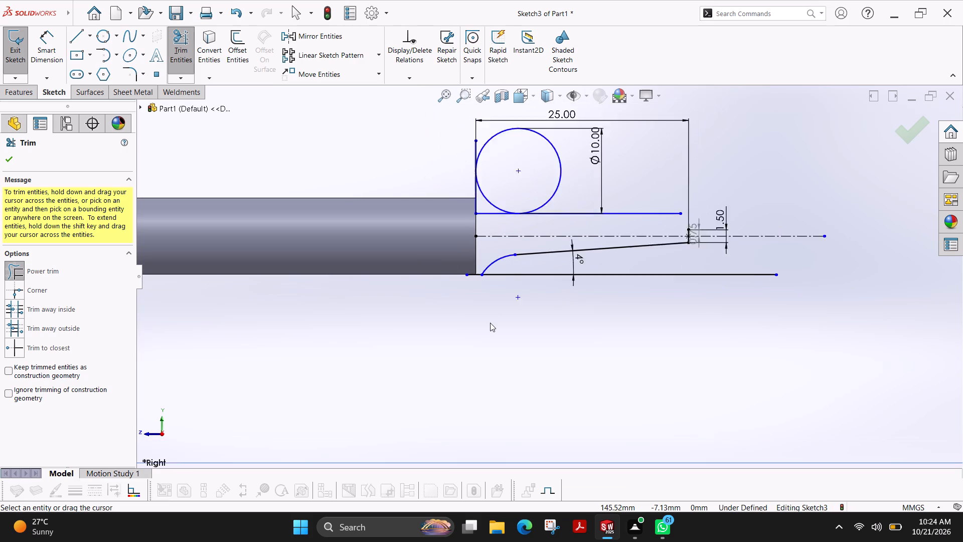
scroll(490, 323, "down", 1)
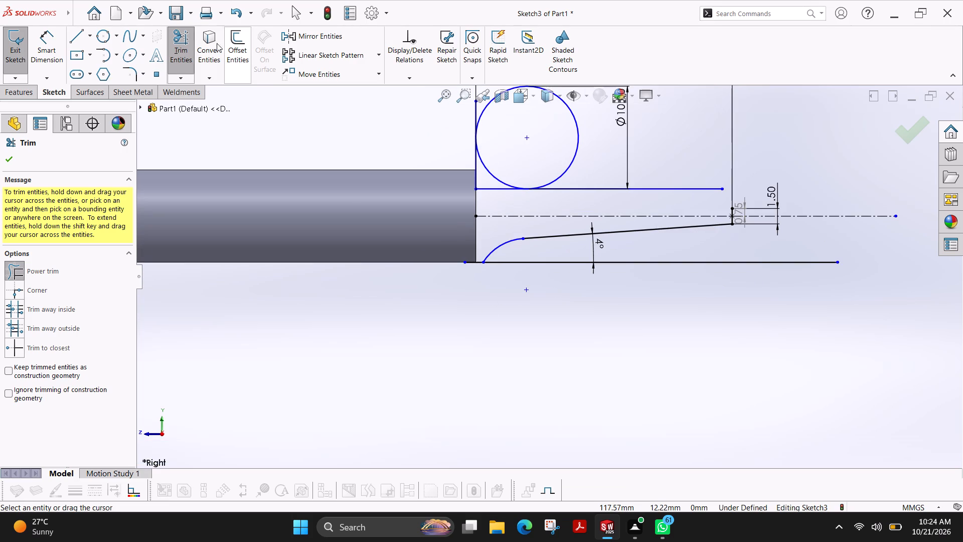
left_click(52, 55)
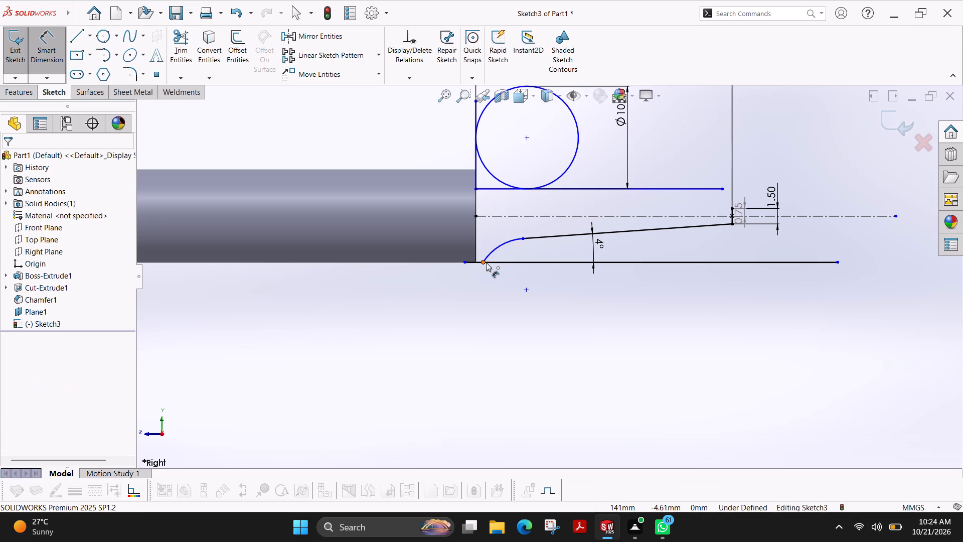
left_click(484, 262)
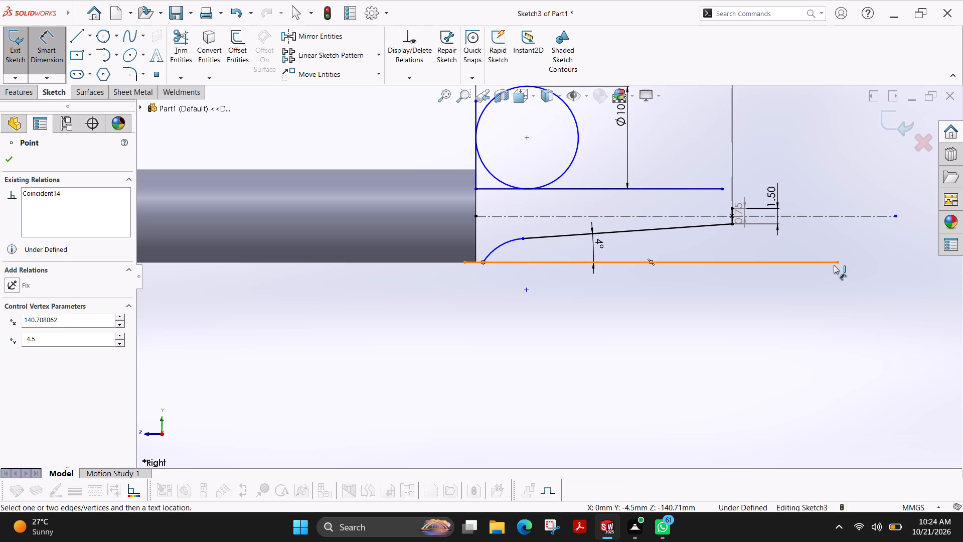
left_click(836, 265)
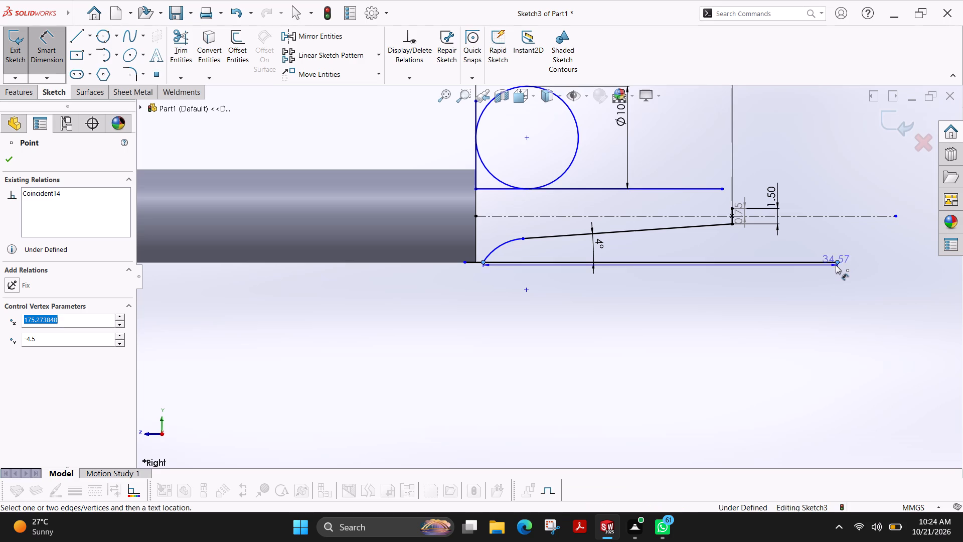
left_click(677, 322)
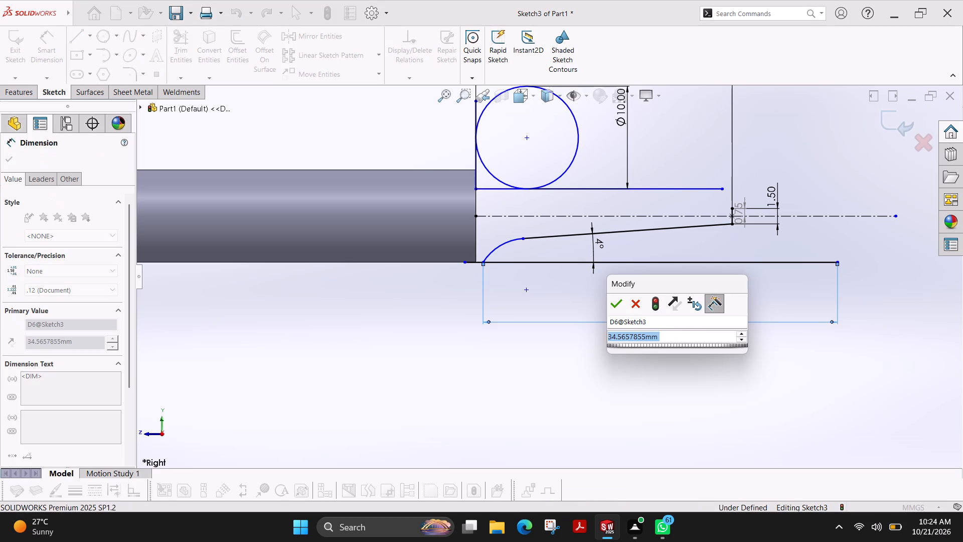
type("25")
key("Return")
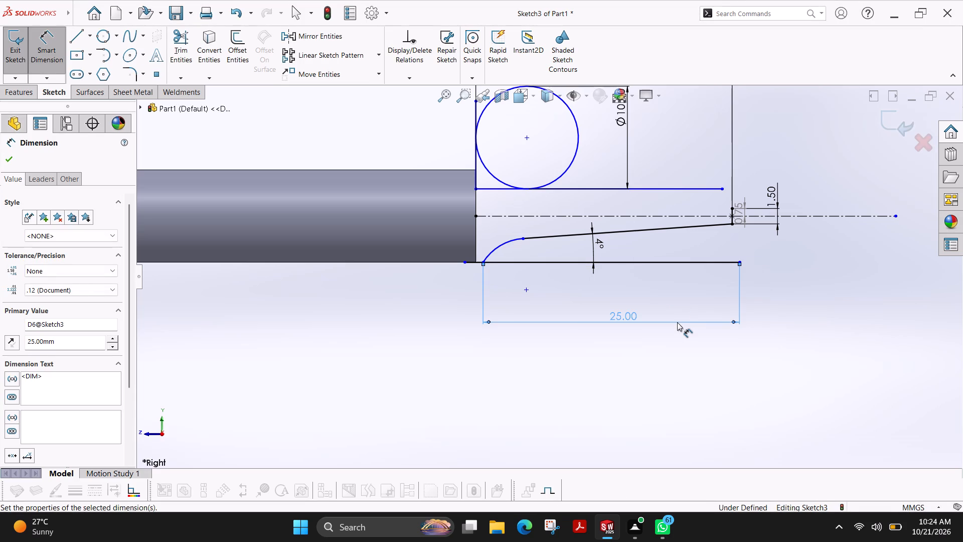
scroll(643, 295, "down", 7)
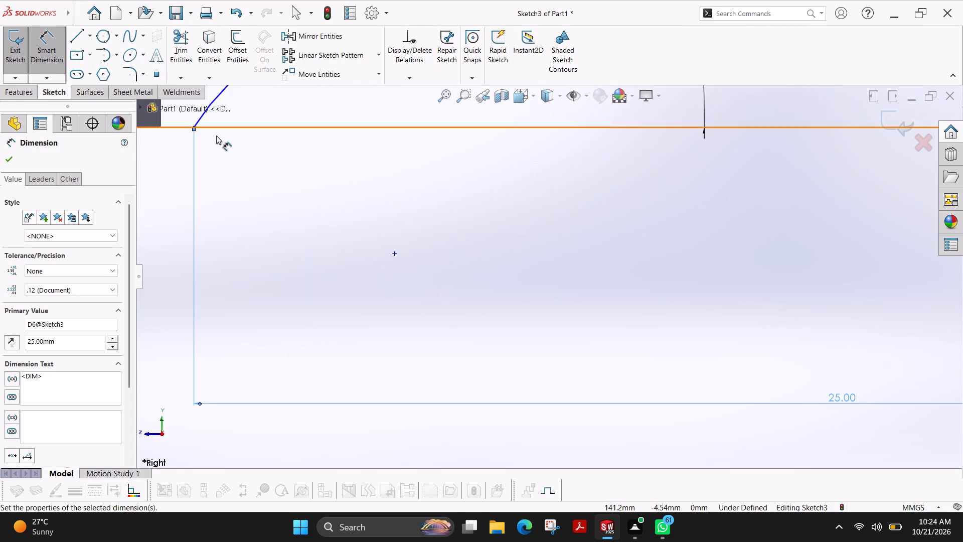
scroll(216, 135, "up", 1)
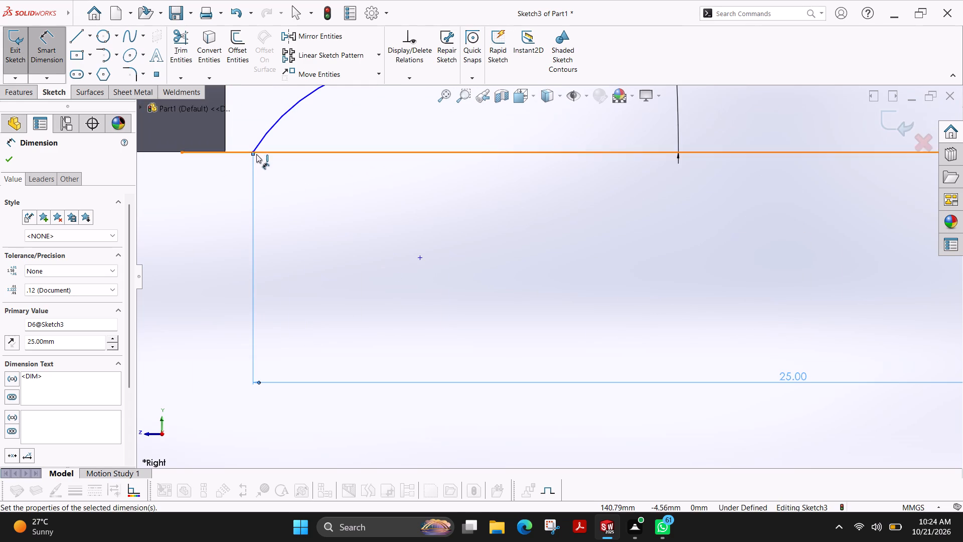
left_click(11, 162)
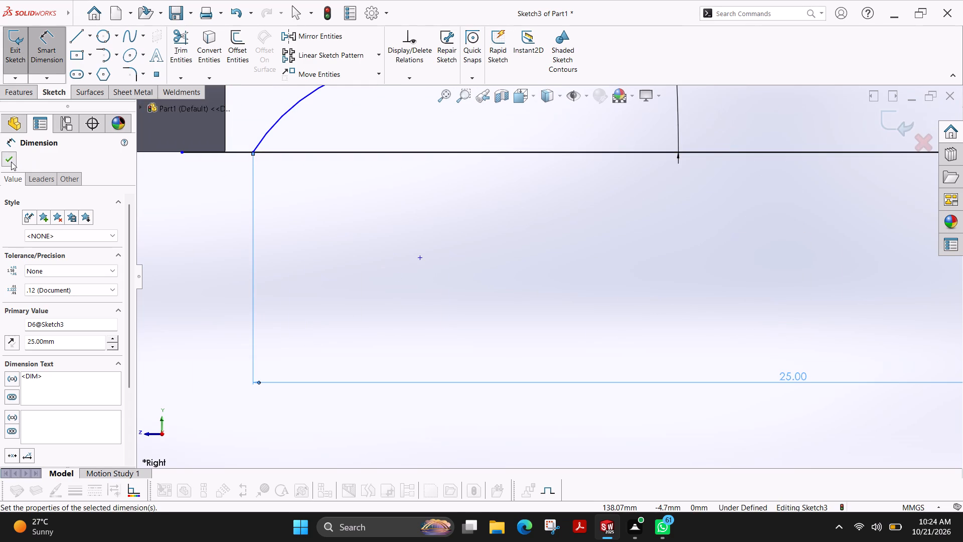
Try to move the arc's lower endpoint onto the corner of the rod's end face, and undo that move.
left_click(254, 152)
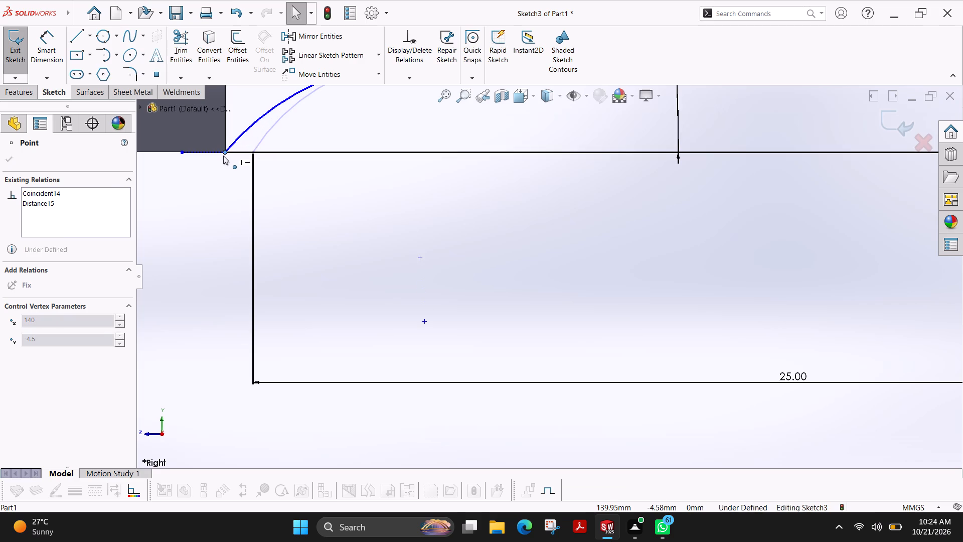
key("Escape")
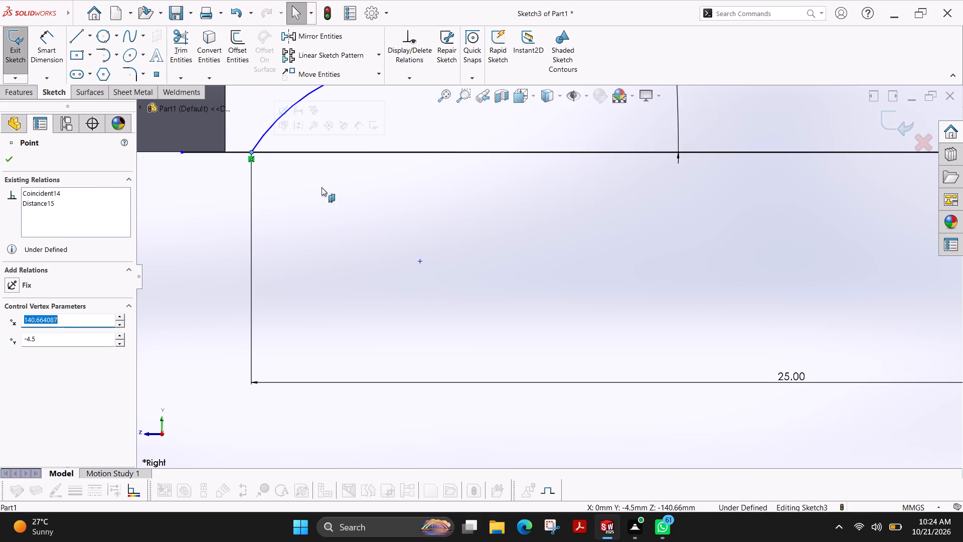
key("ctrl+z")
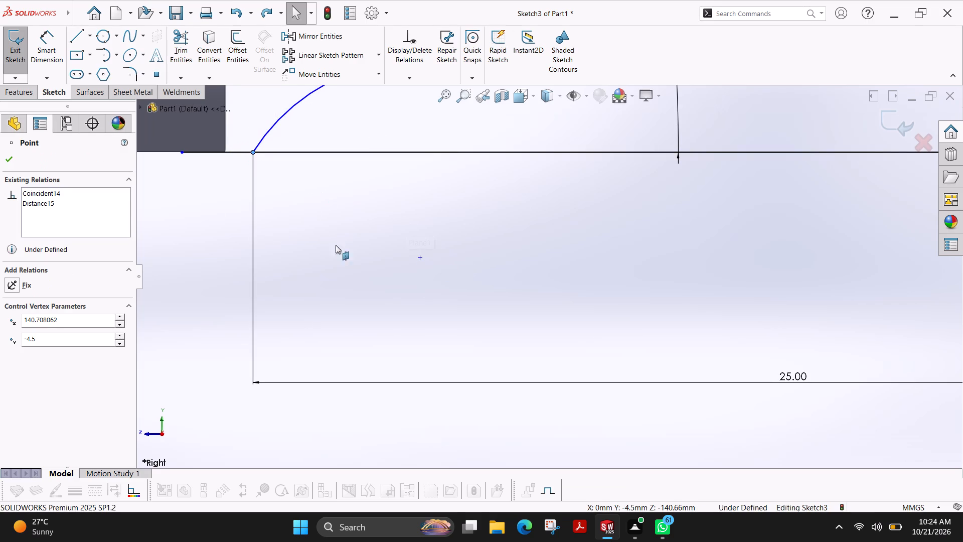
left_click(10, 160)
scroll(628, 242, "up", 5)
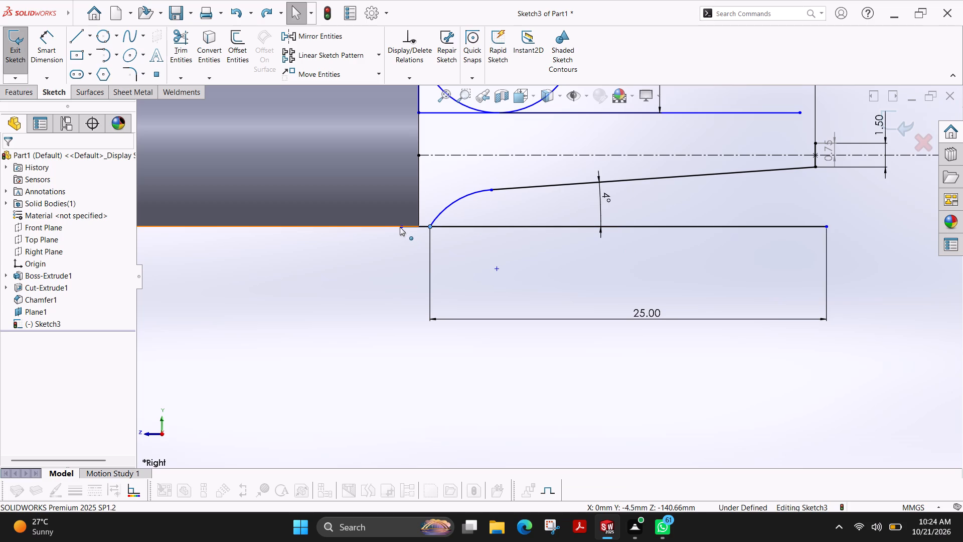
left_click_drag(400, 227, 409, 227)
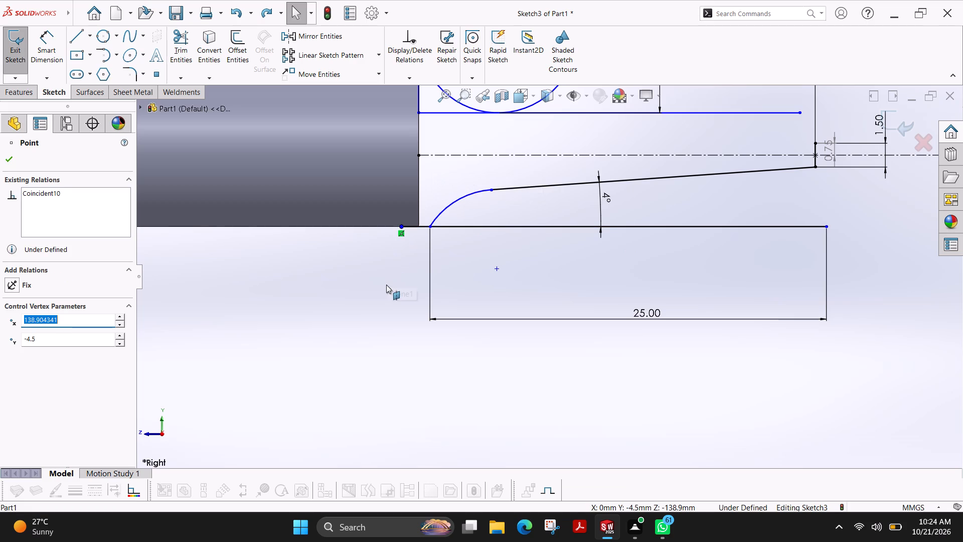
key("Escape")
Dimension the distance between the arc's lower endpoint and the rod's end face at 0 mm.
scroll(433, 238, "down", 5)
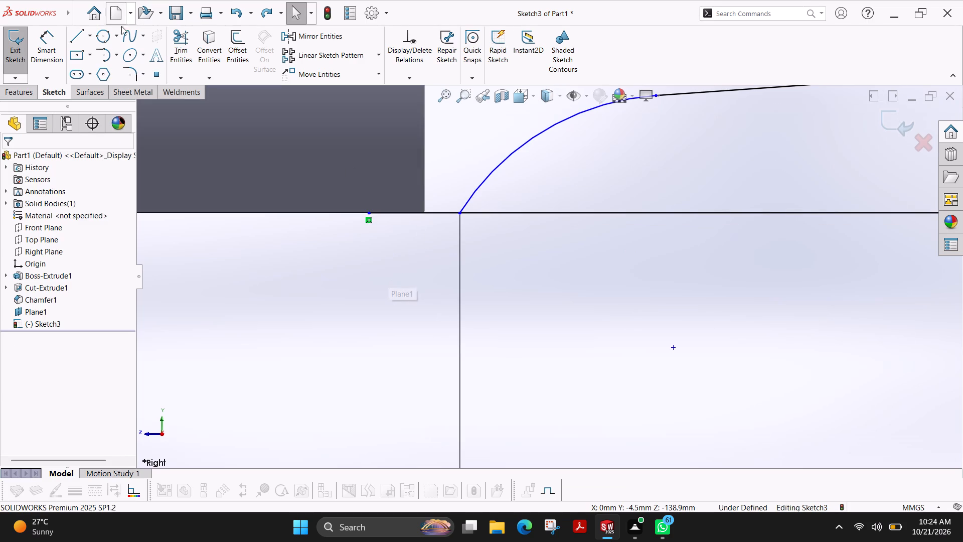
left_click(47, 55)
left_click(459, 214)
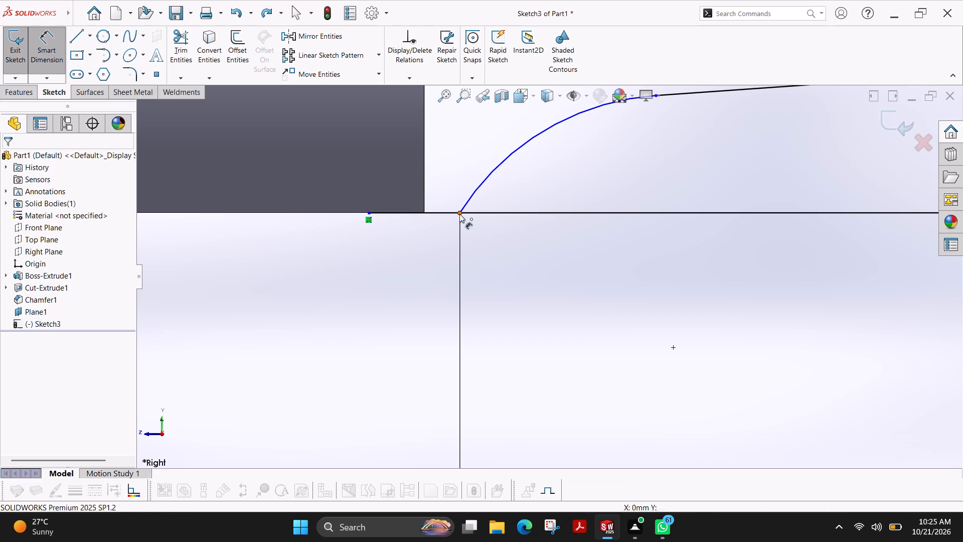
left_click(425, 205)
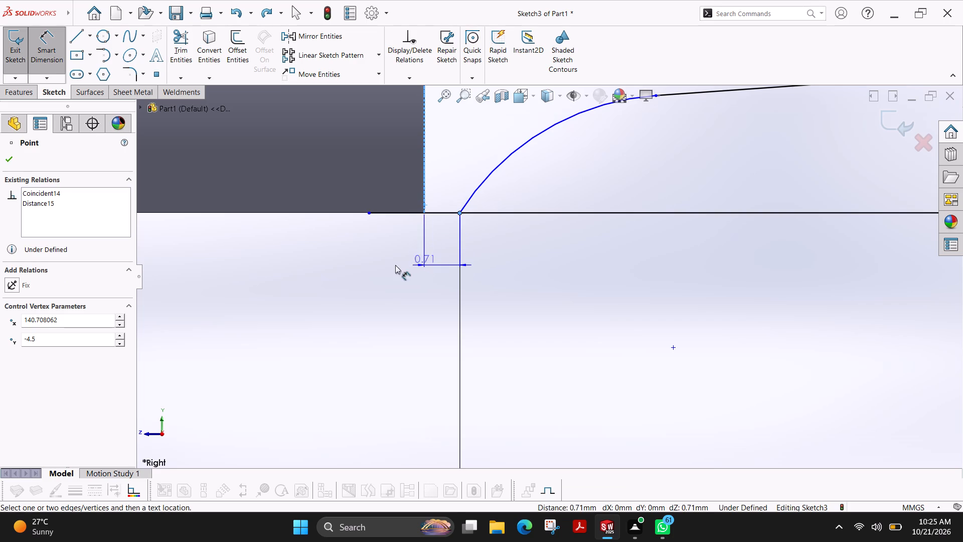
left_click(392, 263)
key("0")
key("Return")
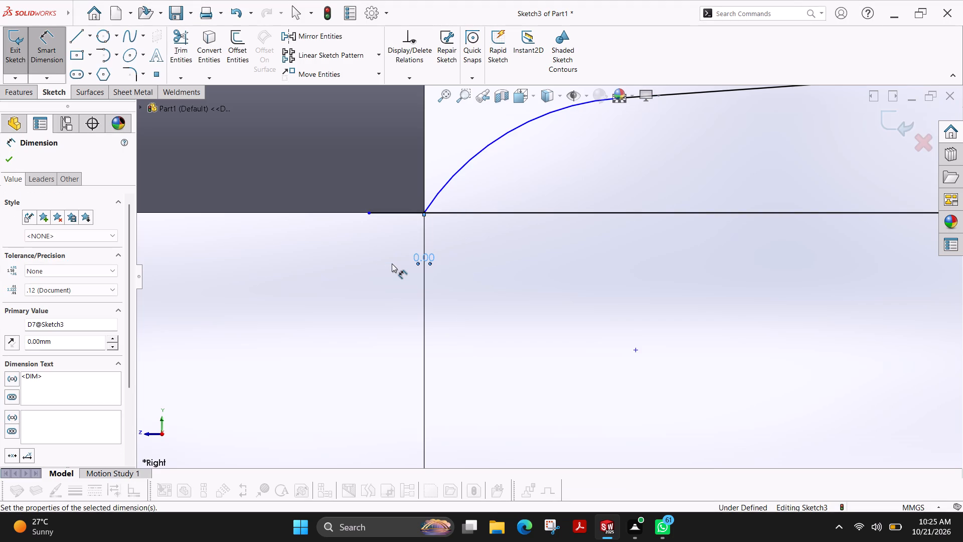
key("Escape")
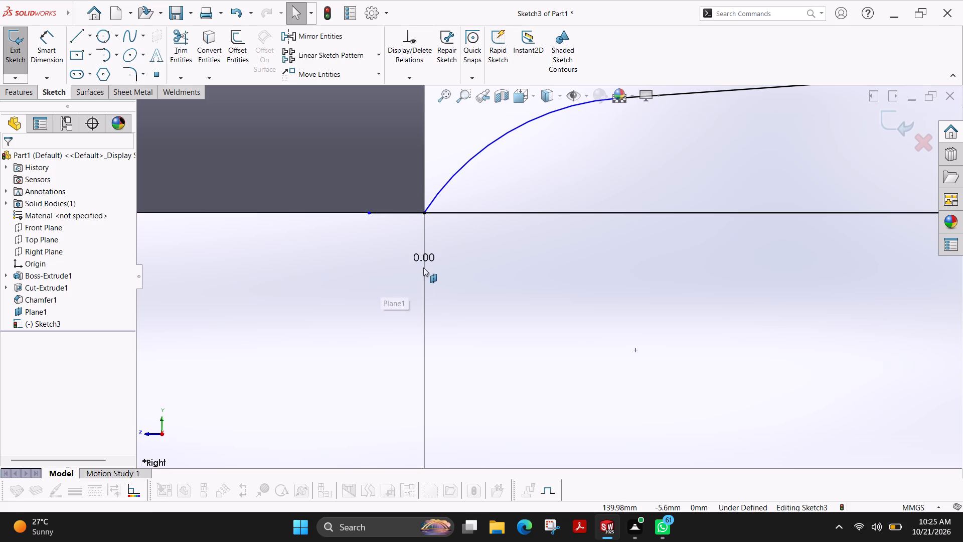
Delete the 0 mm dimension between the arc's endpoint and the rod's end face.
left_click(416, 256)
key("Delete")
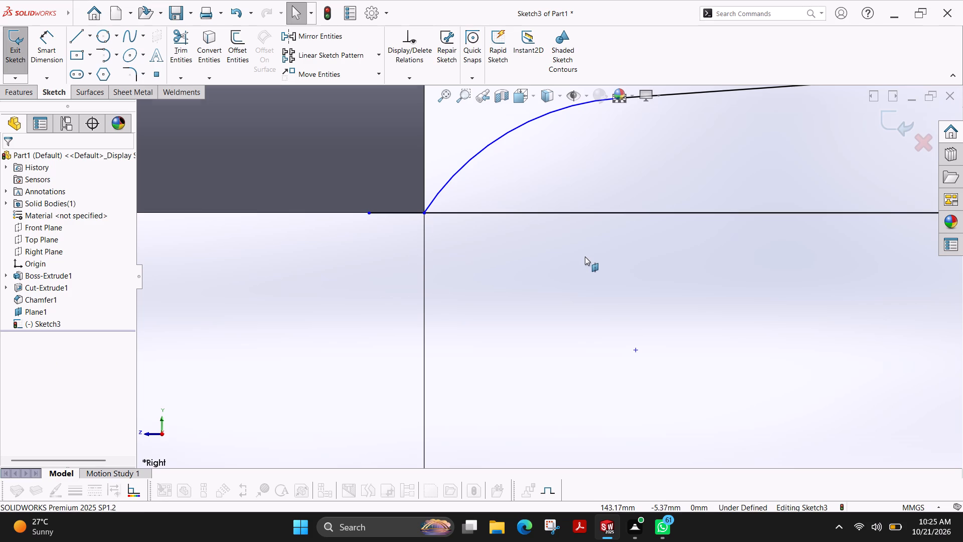
Undo the recent dimension edits and trims back to the full lower circle and untrimmed lines, keeping the 4° angle dimension.
scroll(585, 256, "up", 6)
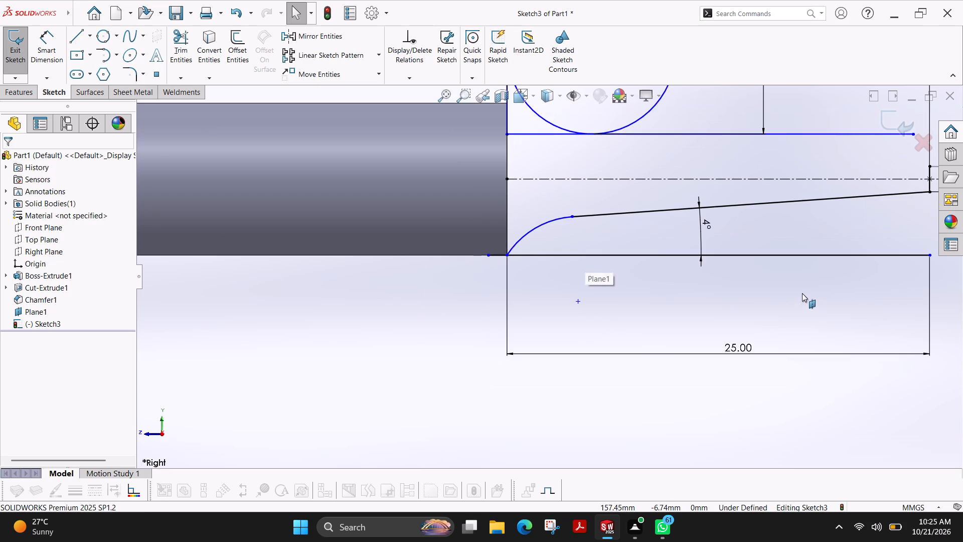
key("ctrl+z")
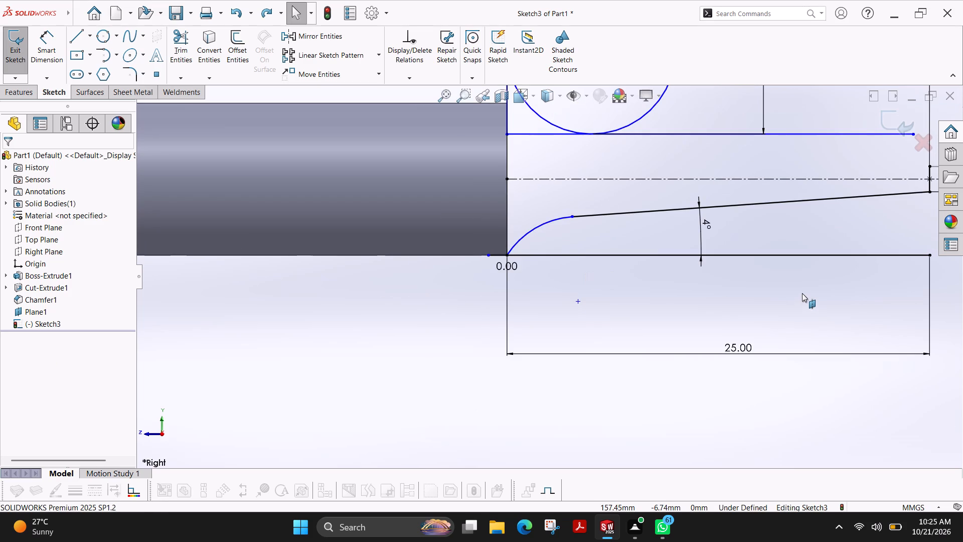
key("ctrl+z")
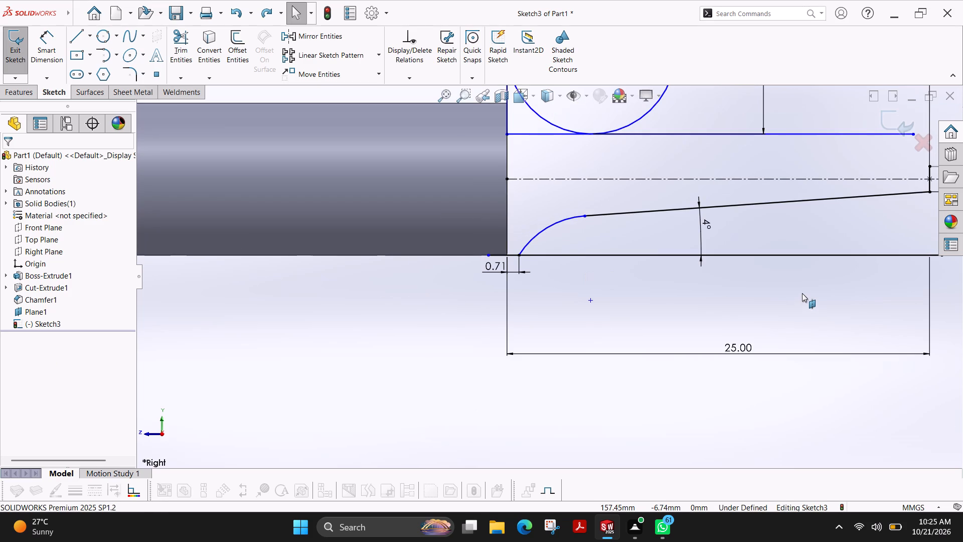
key("ctrl+y")
key("ctrl+z")
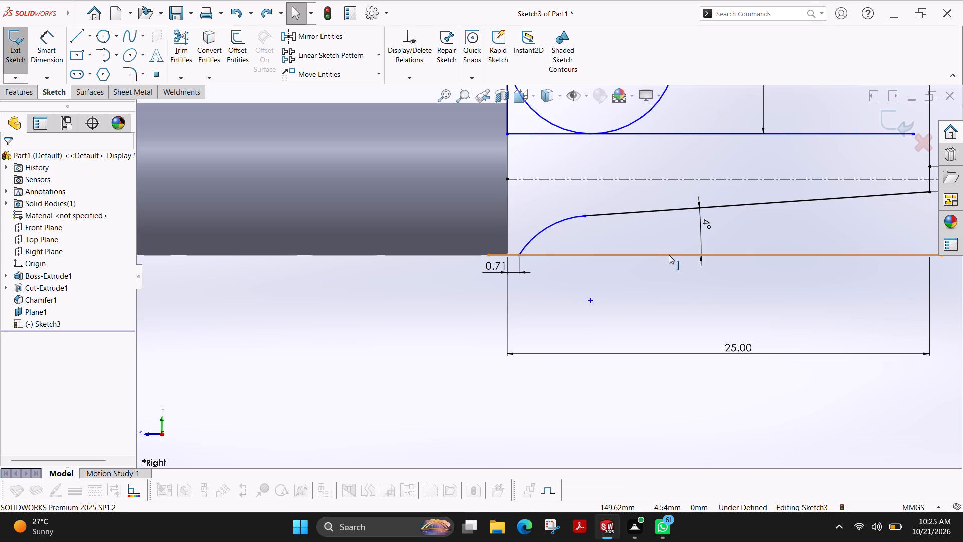
key("ctrl+z")
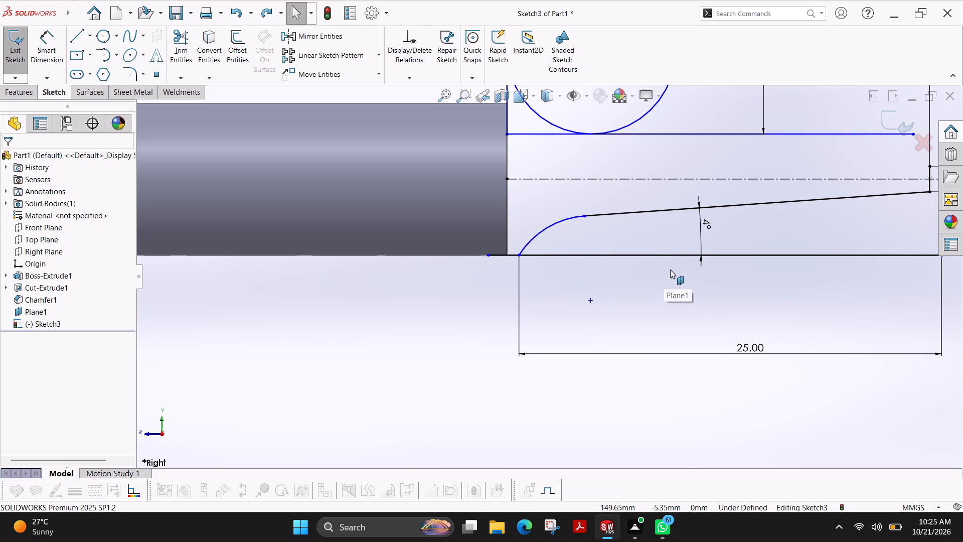
key("ctrl+z")
key("ctrl+z")
key("ctrl+z")
key("ctrl+z")
key("ctrl+z")
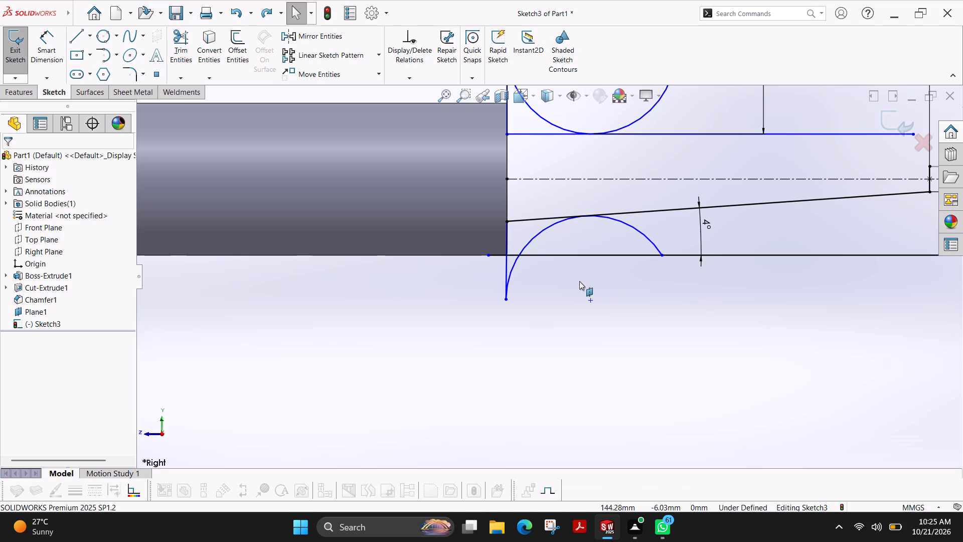
key("ctrl+z")
key("ctrl+z")
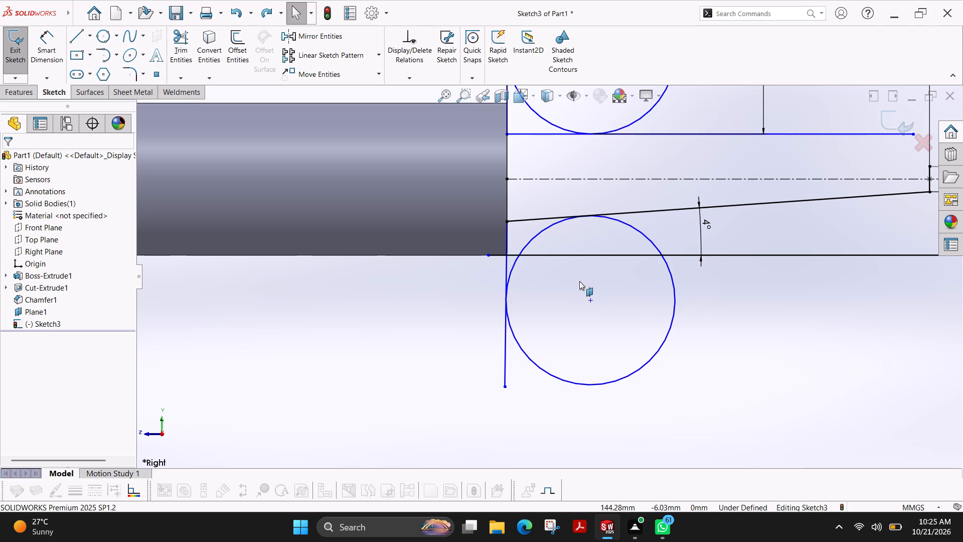
key("ctrl+z")
key("ctrl+y")
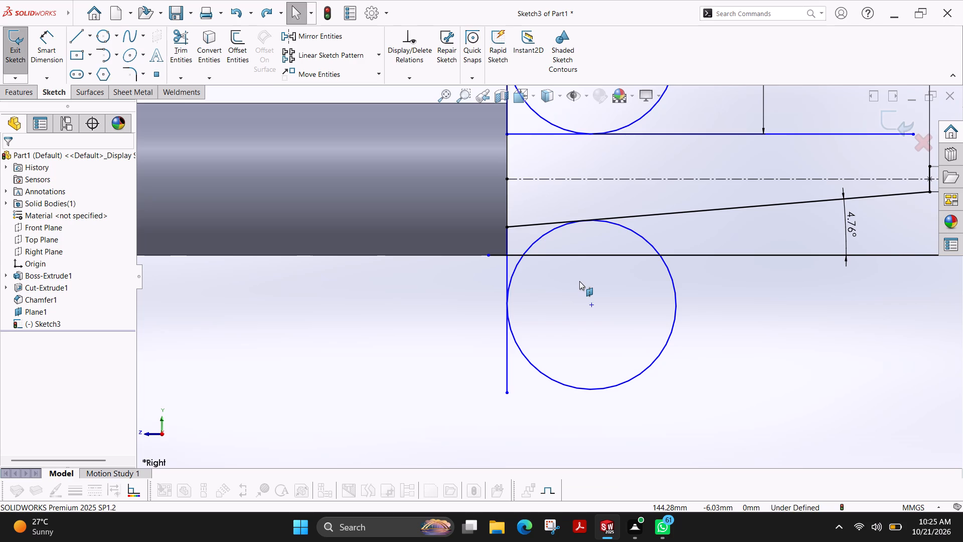
Dimension the distance from the rod's end face to the far endpoint of the lower horizontal line at 25 mm.
scroll(519, 312, "up", 3)
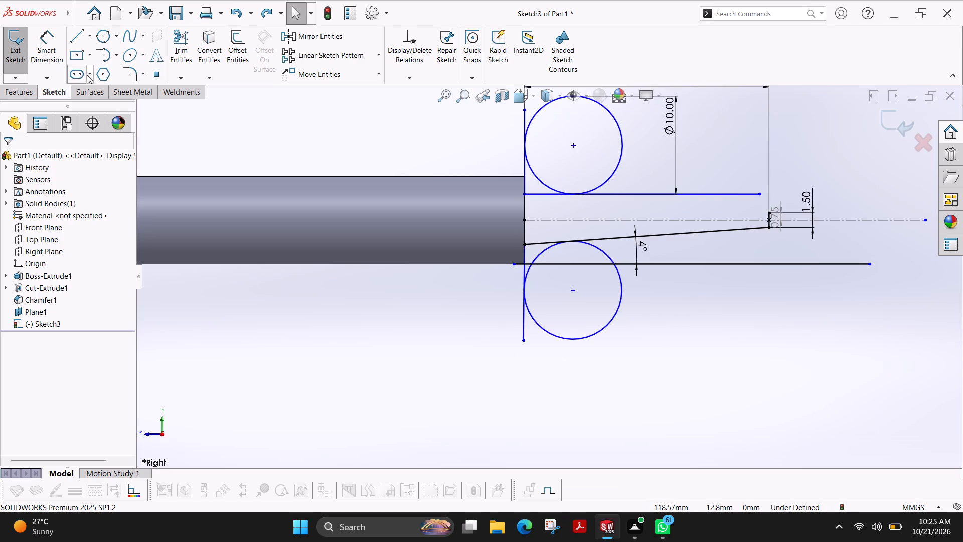
left_click(54, 61)
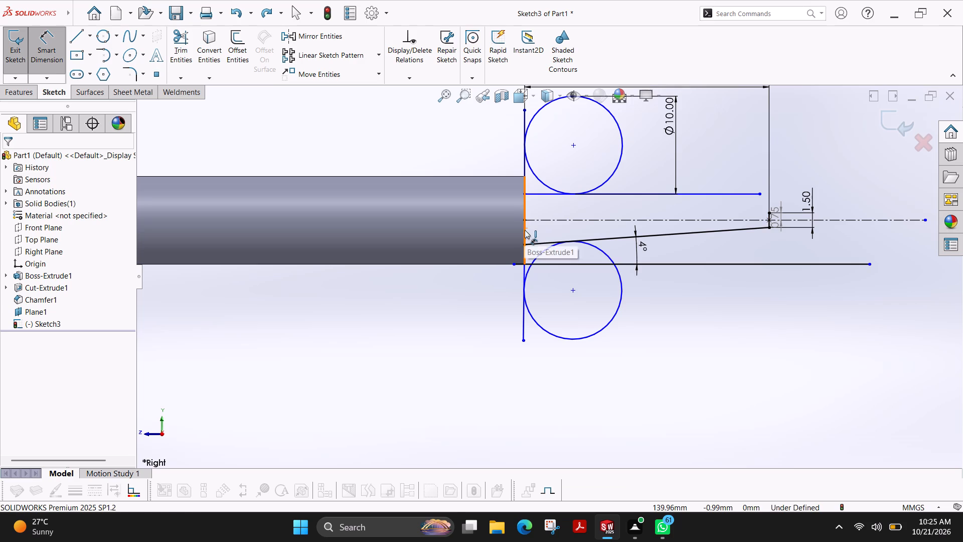
left_click(525, 230)
left_click(870, 264)
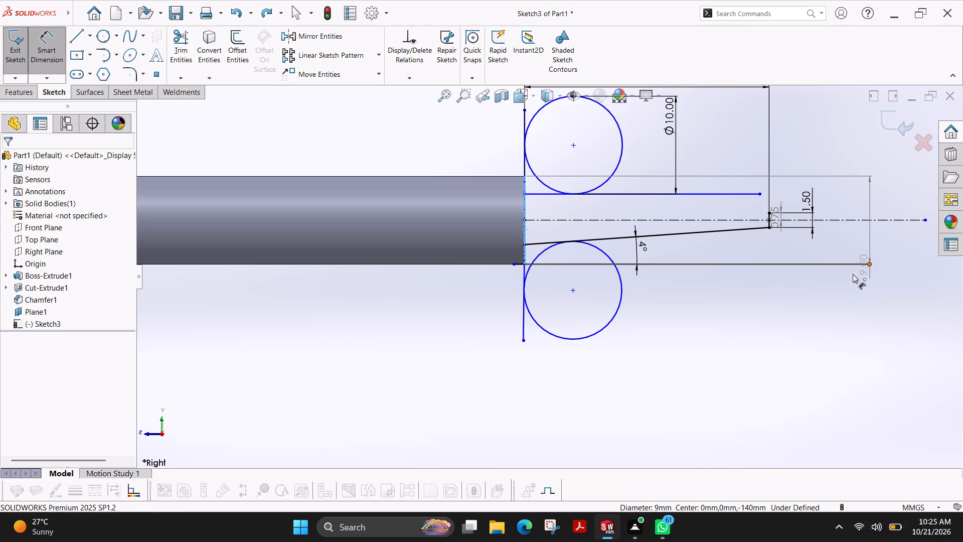
left_click(765, 335)
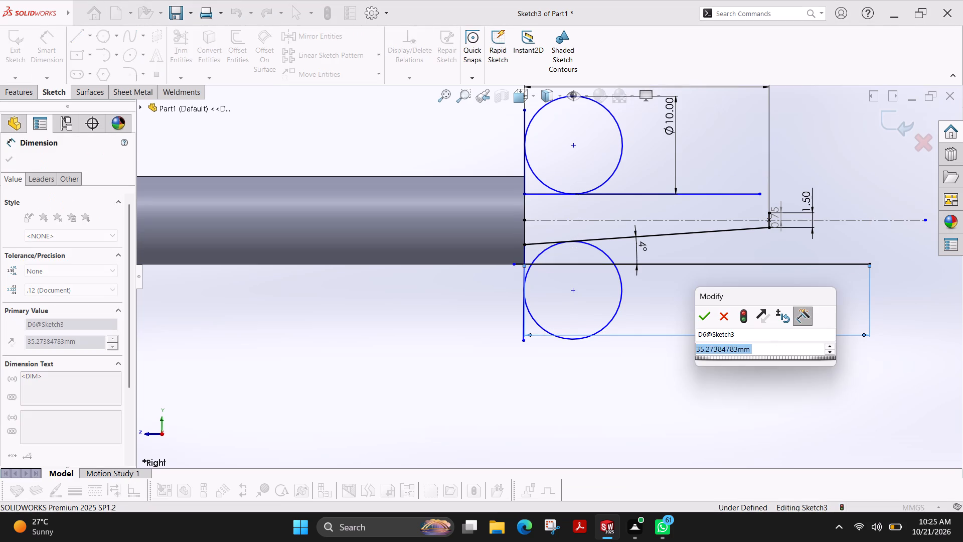
type("25")
key("Return")
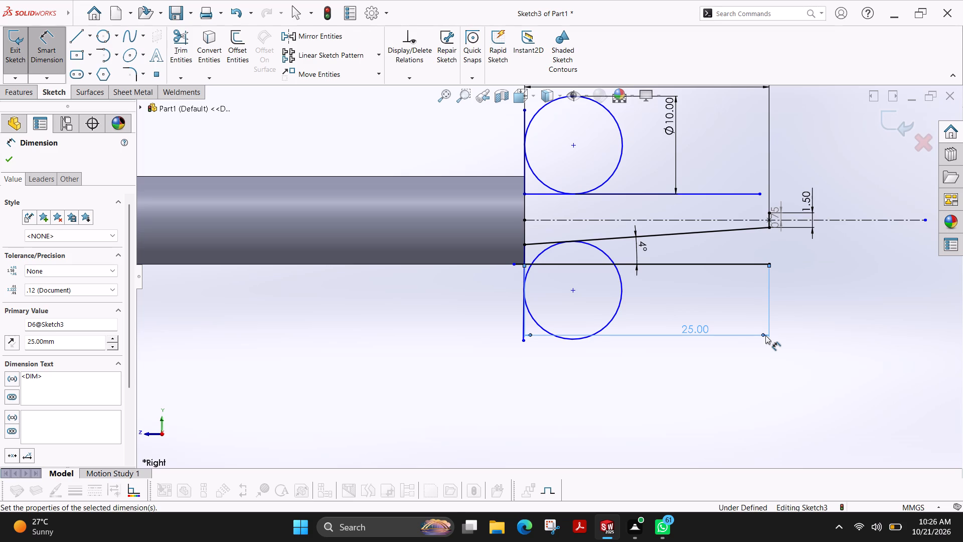
Undo all the tip profile's sketch geometry and dimensions back to an empty Sketch3.
key("ctrl+z")
key("ctrl+z")
key("ctrl+z")
key("ctrl+z")
key("ctrl+z")
key("ctrl+z")
key("z")
key("ctrl+z")
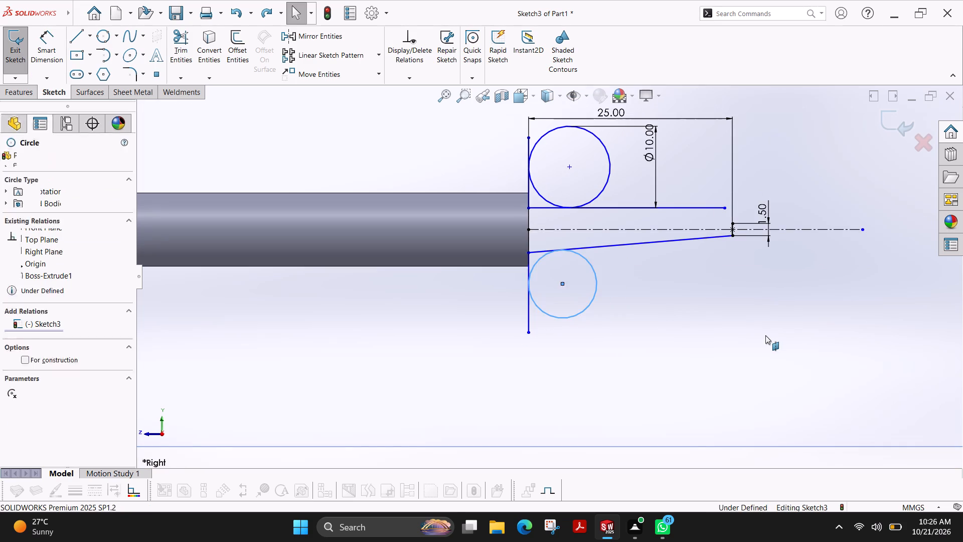
key("ctrl+z")
key("ctrl+z")
key("ctrl+z")
key("ctrl+z")
key("ctrl+z")
key("ctrl+z")
key("ctrl+z")
key("ctrl+z")
key("ctrl+z")
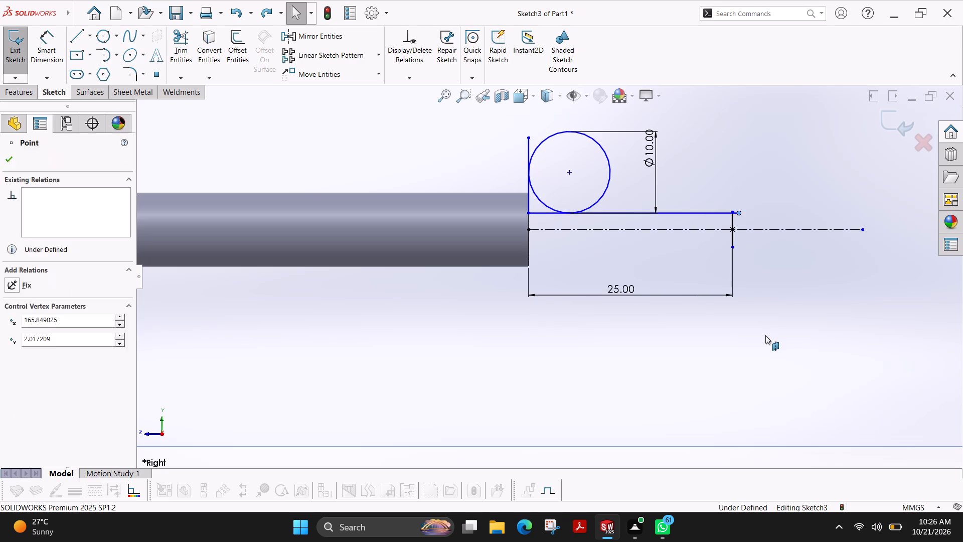
key("ctrl+z")
key("ctrl+z")
key("ctrl+z")
key("ctrl+z")
key("ctrl+z")
key("ctrl+z")
key("ctrl+z")
key("ctrl+z")
key("ctrl+z")
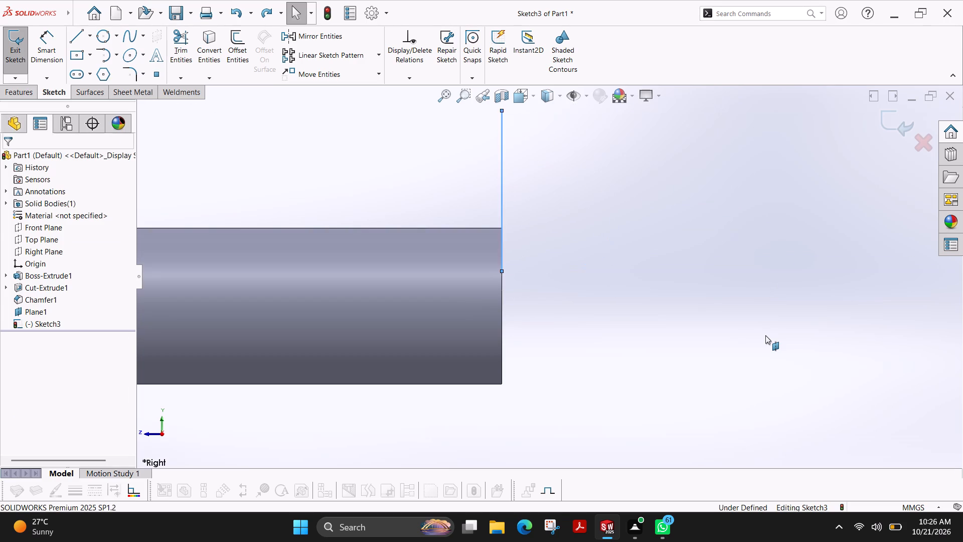
key("ctrl+z")
Sketch a horizontal construction line about 44 mm long outward from the centre of the rod's end face.
scroll(765, 335, "up", 2)
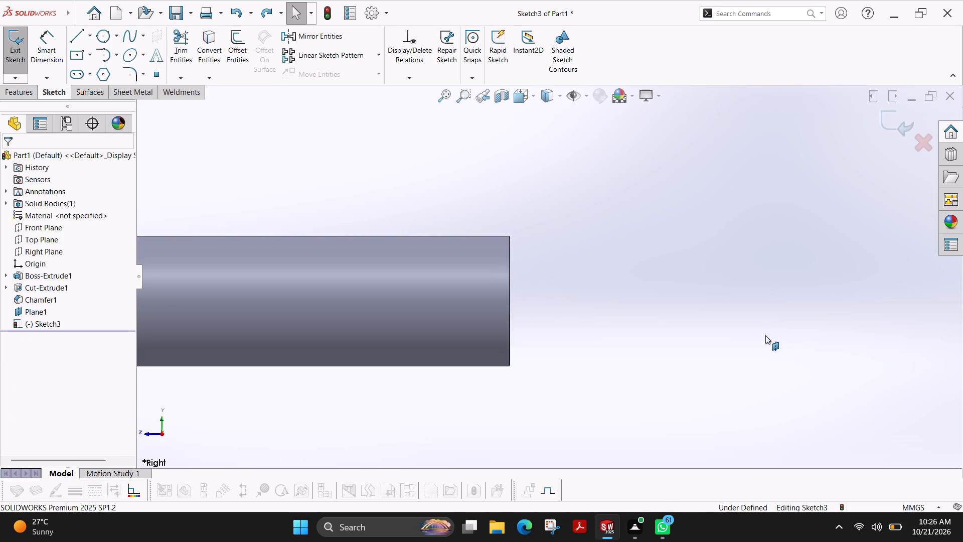
left_click(80, 39)
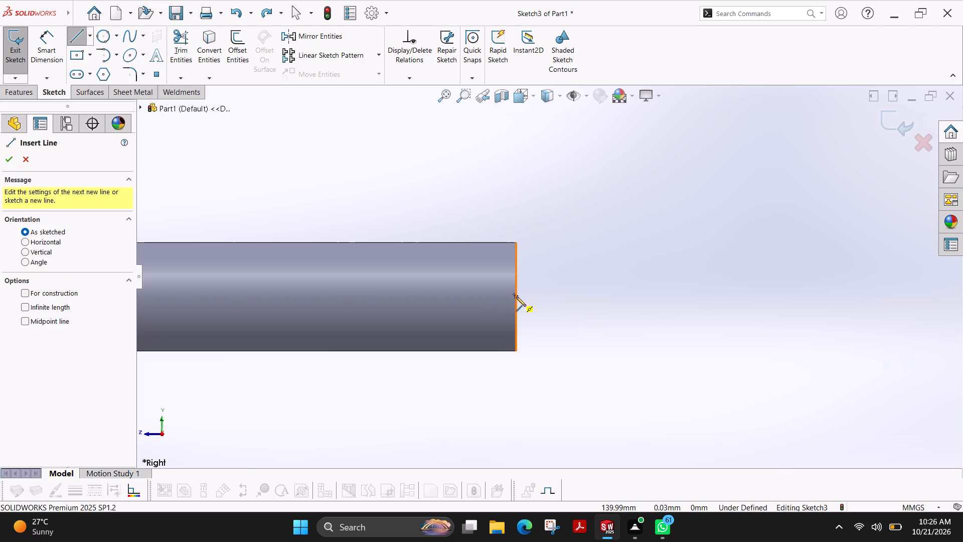
left_click(516, 297)
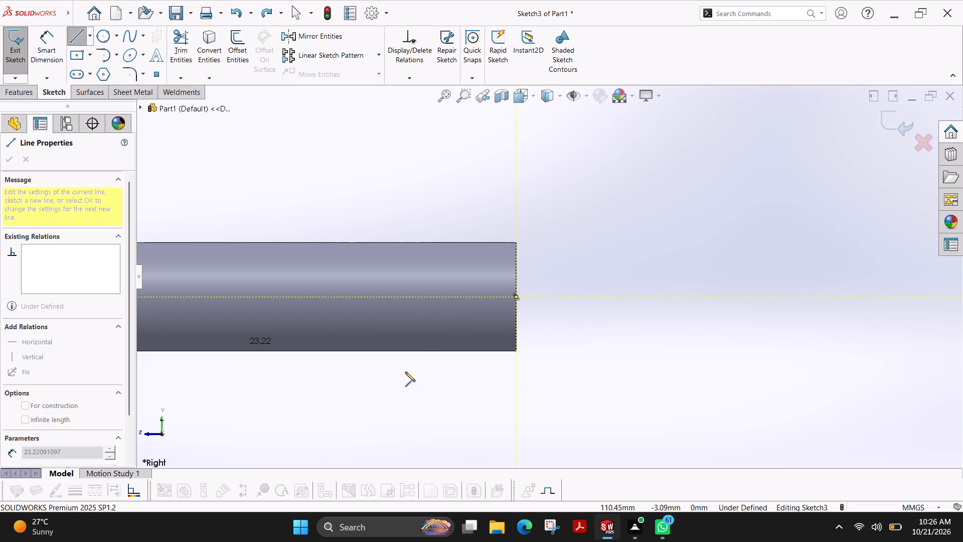
scroll(943, 295, "down", 1)
scroll(943, 295, "up", 2)
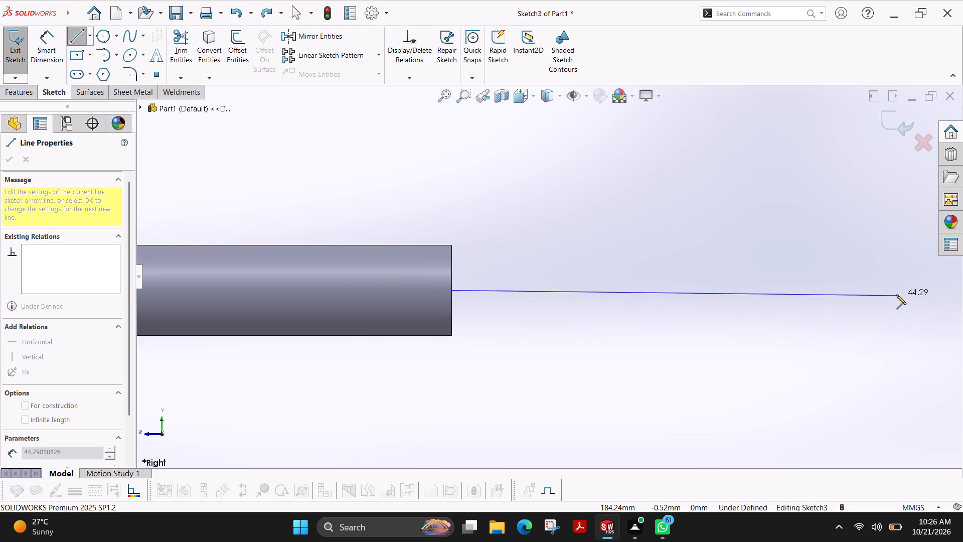
left_click(897, 289)
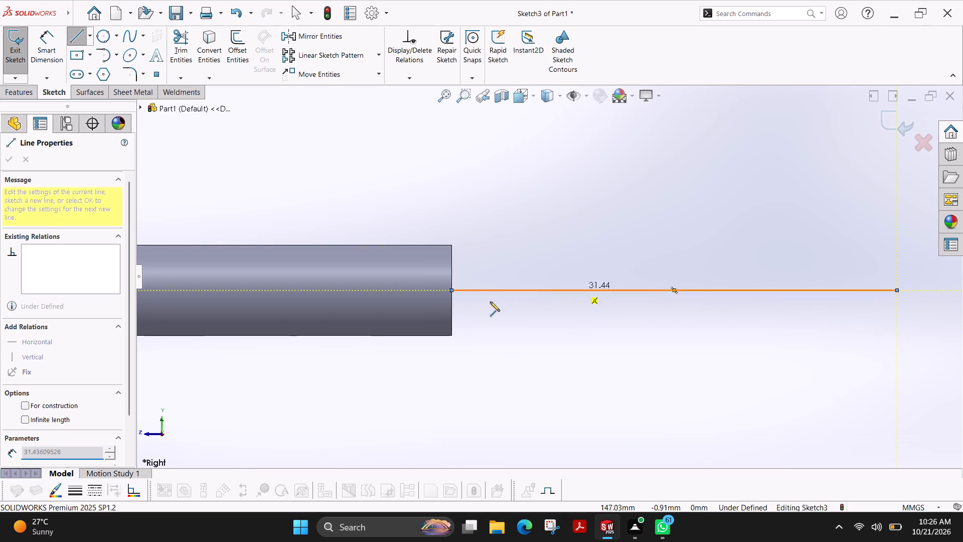
key("Escape")
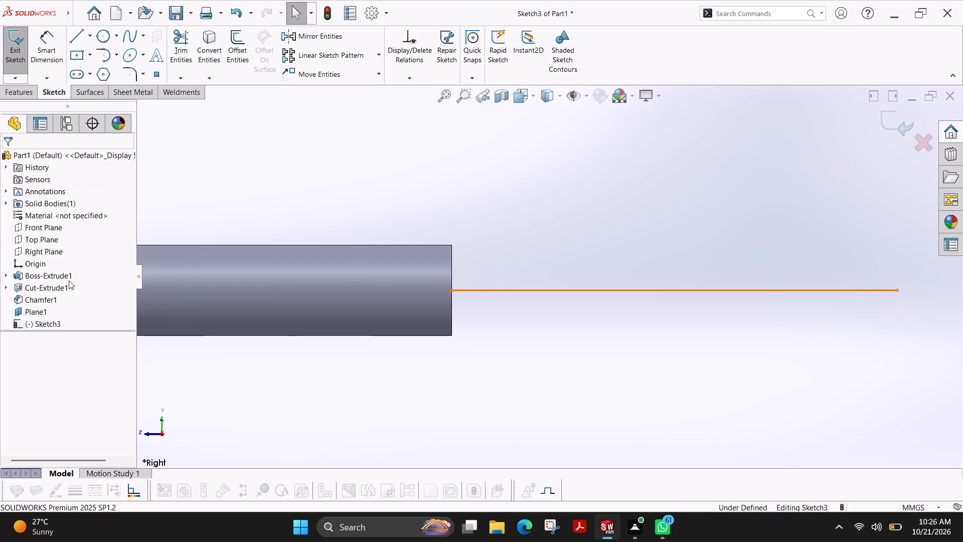
left_click(720, 289)
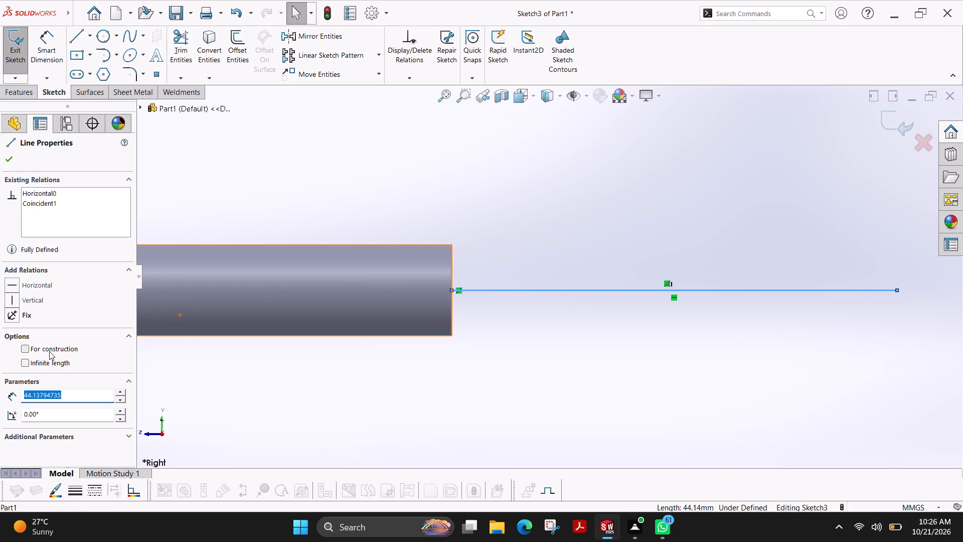
left_click(49, 351)
left_click(13, 163)
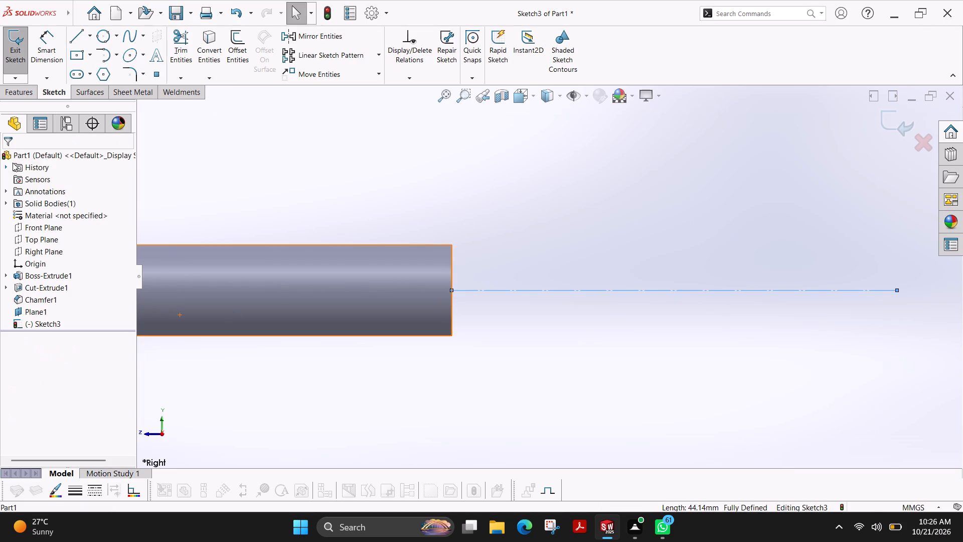
key("Escape")
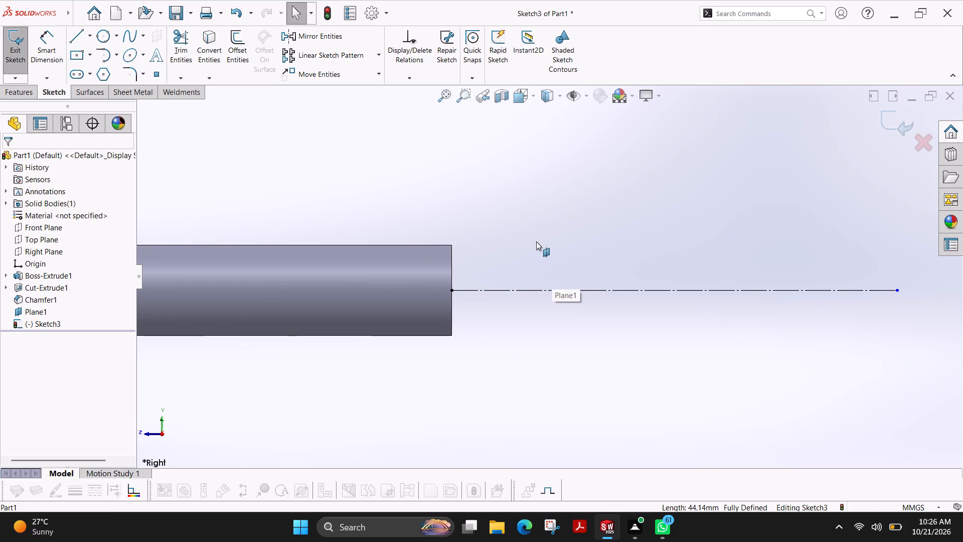
Sketch a vertical midpoint line about 3 mm long, centred on the construction line about 32 mm from the rod's end face.
scroll(535, 241, "down", 1)
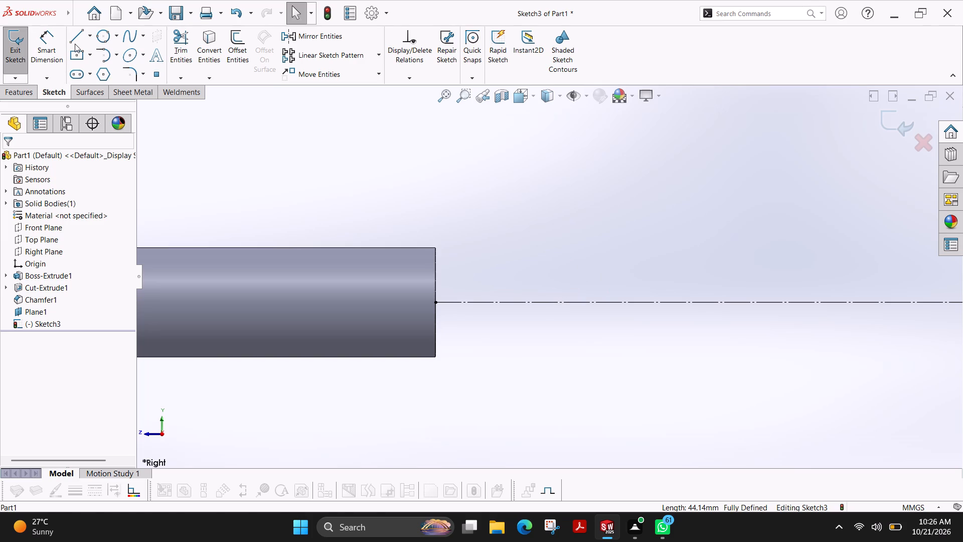
left_click(74, 44)
scroll(913, 315, "down", 1)
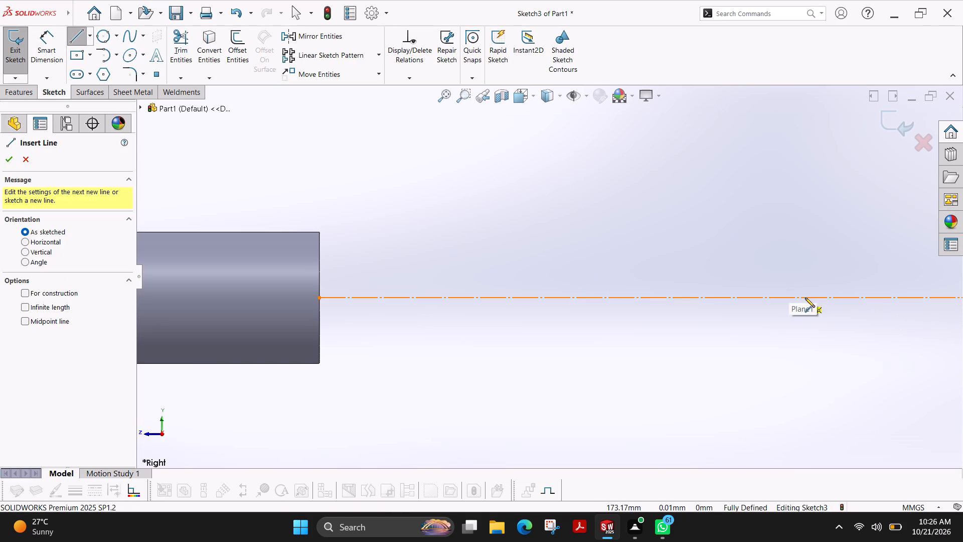
left_click(45, 320)
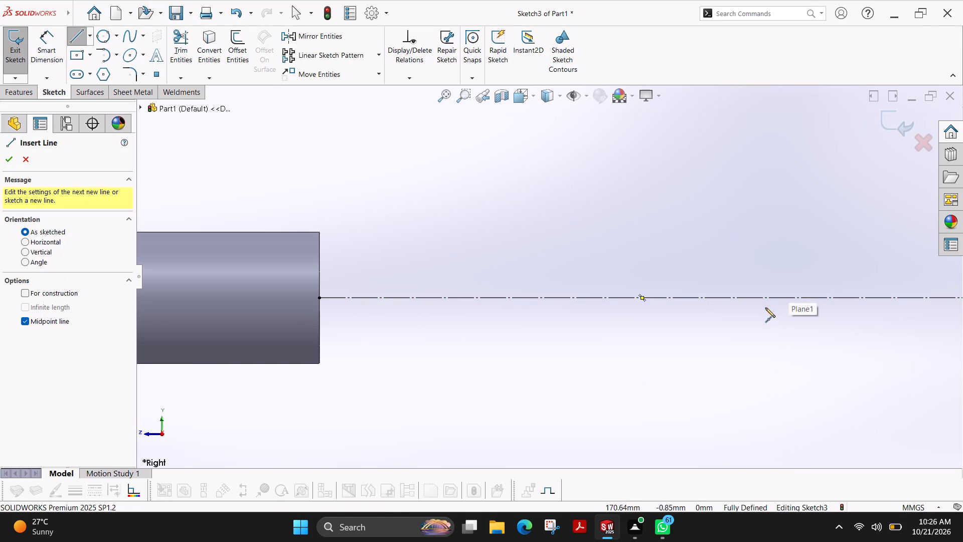
left_click(788, 296)
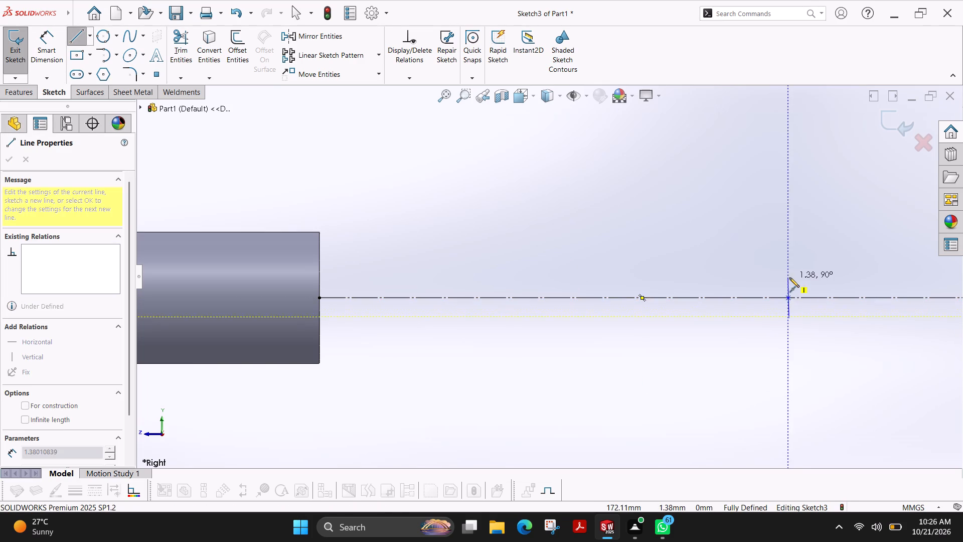
left_click(789, 276)
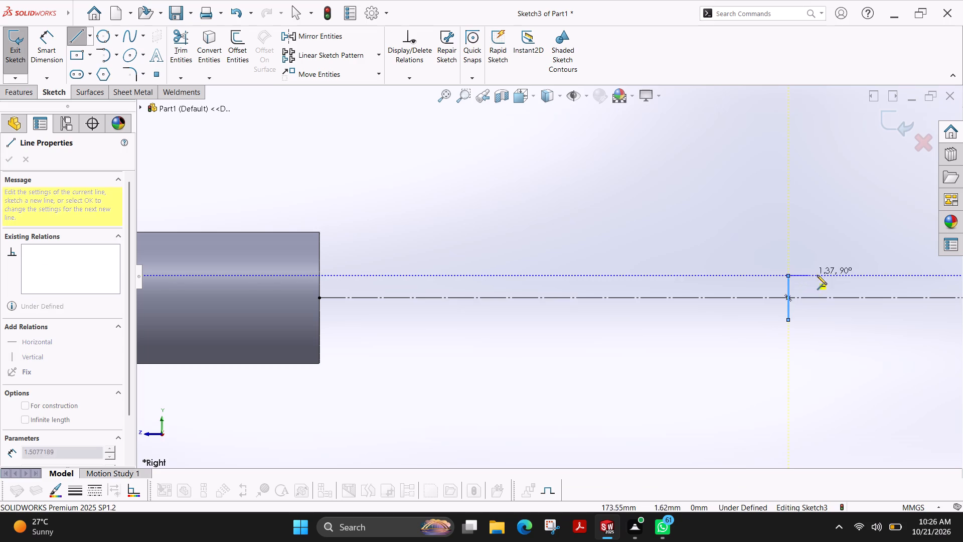
key("Escape")
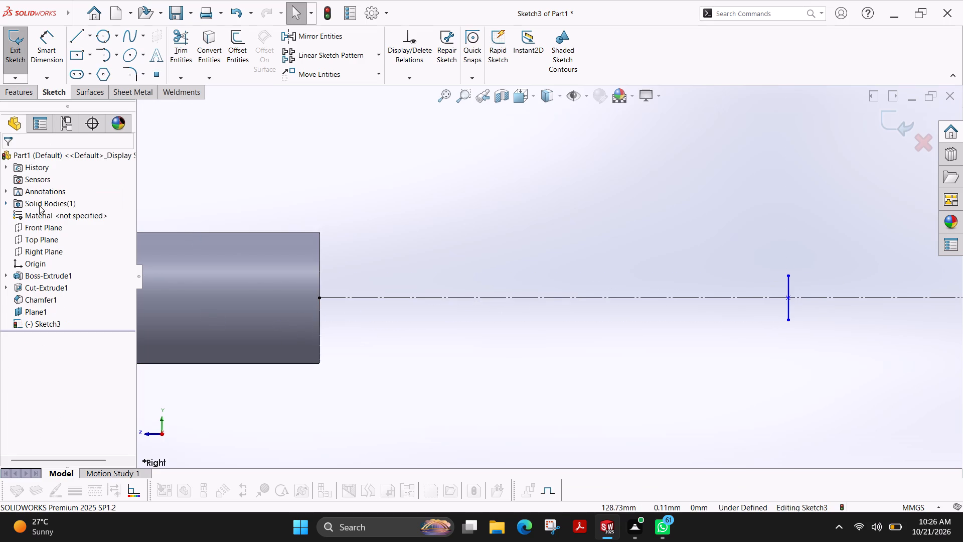
Dimension the vertical tip line's length at 1.5 mm.
left_click(52, 47)
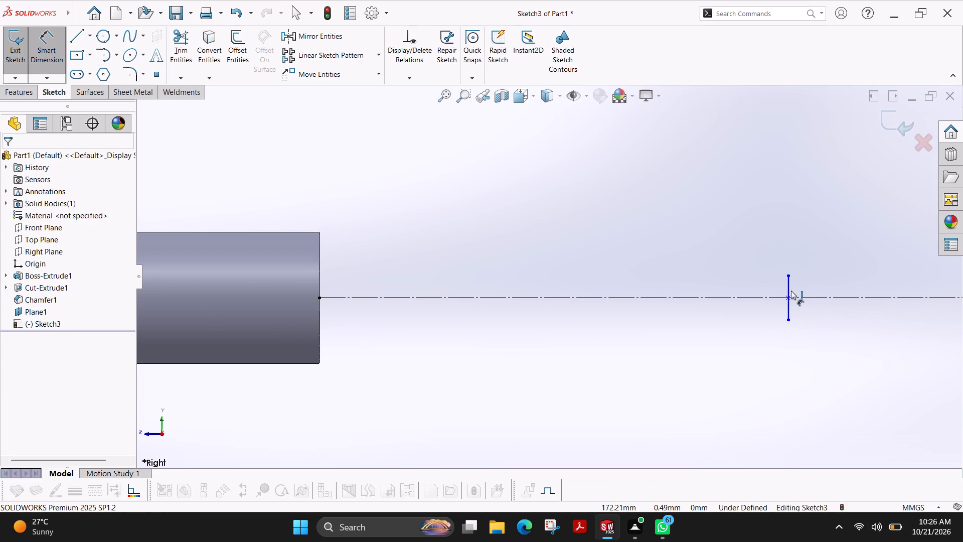
left_click(789, 287)
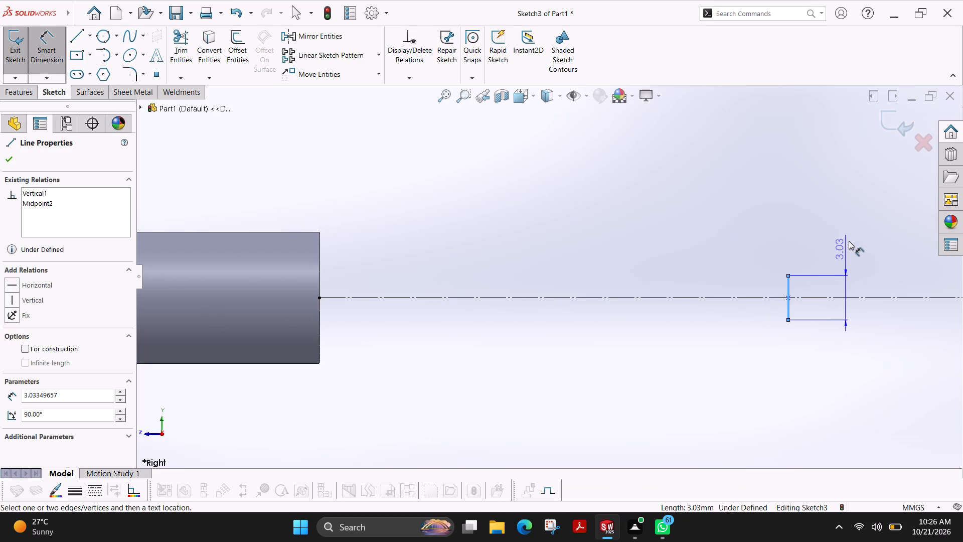
left_click(850, 241)
type("1.")
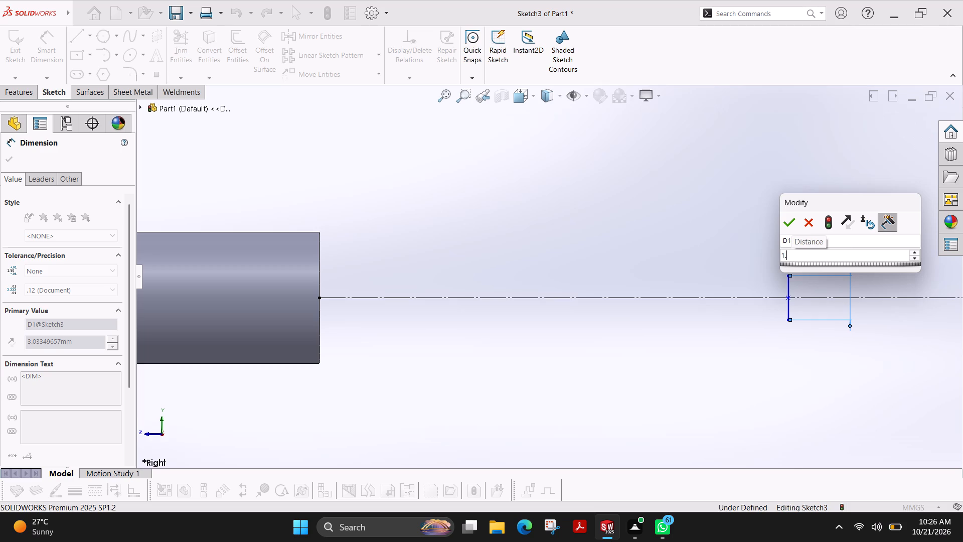
key("5")
key("Return")
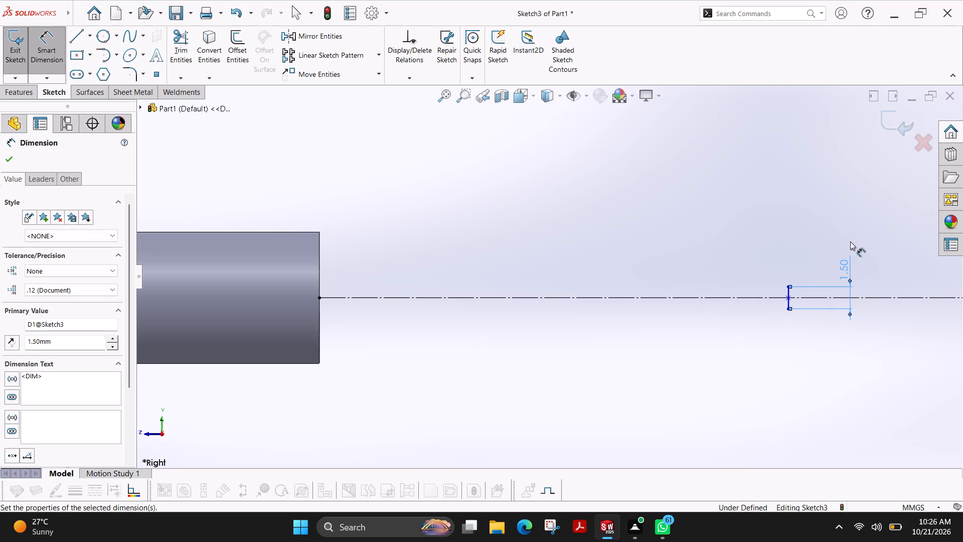
Add a driven dimension between the vertical tip line's upper endpoint and the centreline.
scroll(815, 290, "down", 8)
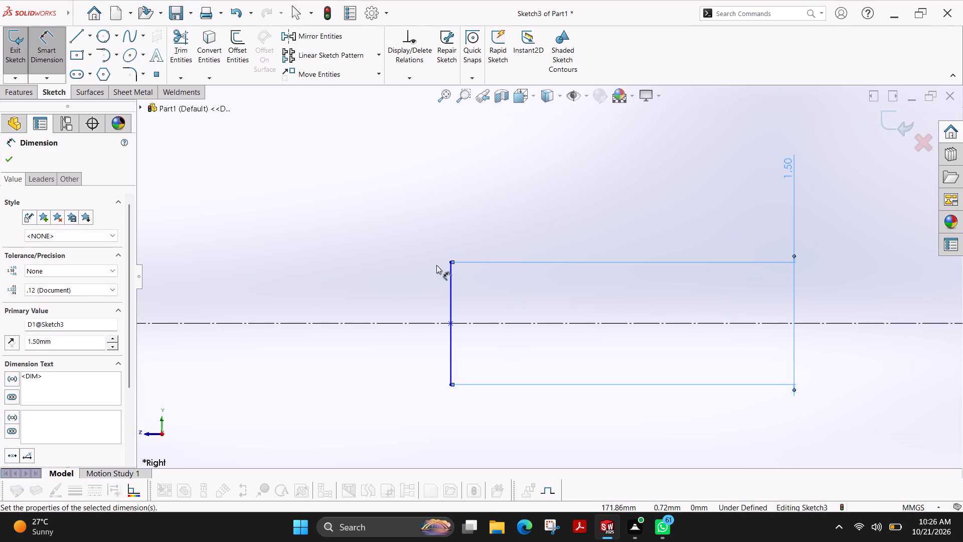
left_click(449, 263)
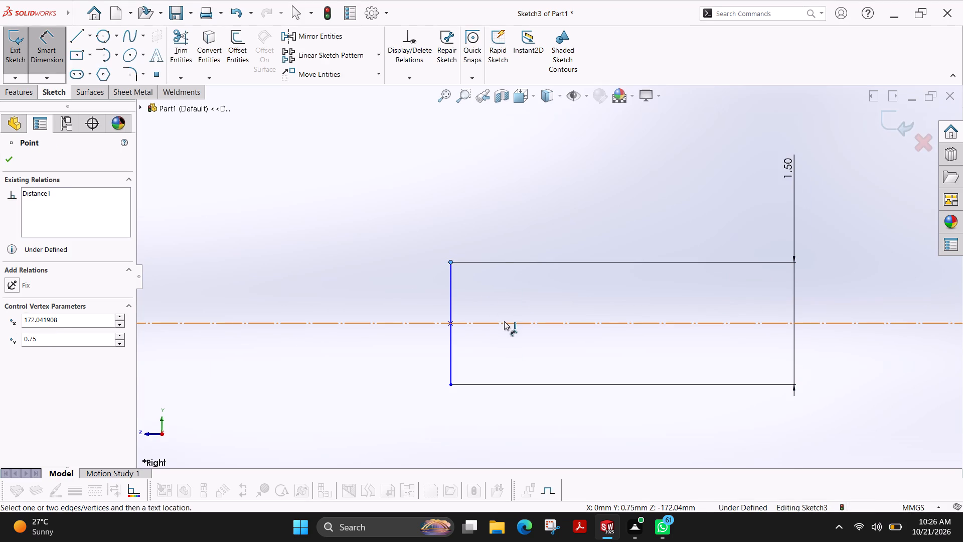
left_click(504, 321)
left_click(538, 301)
key("Return")
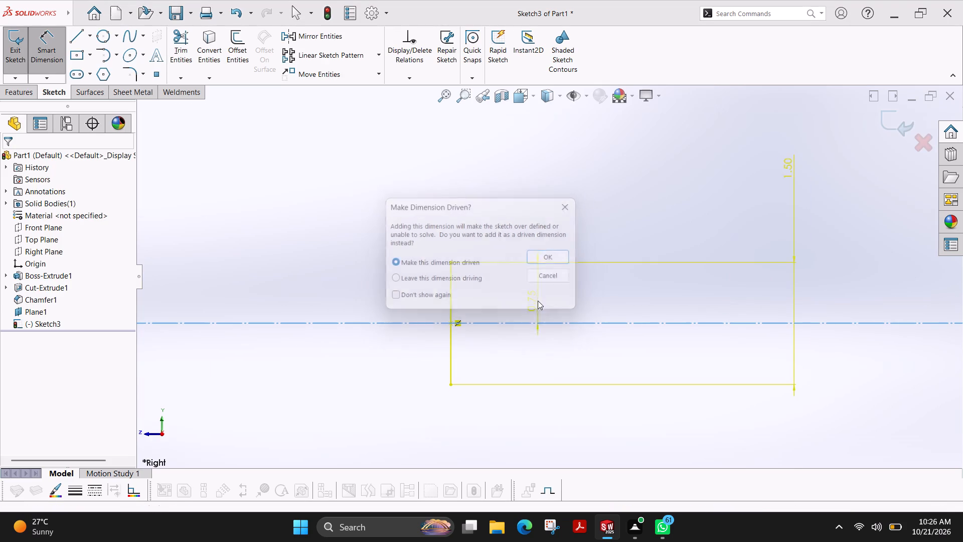
left_click(8, 166)
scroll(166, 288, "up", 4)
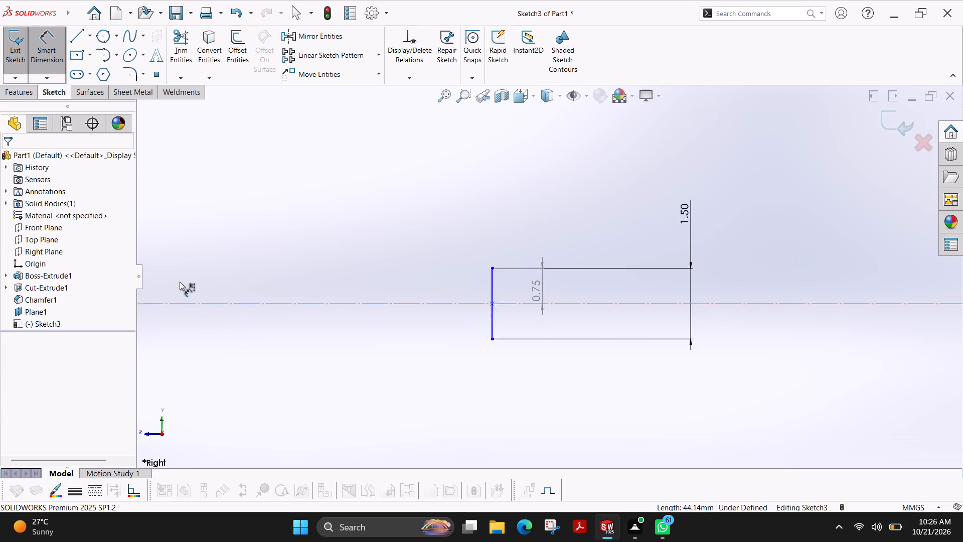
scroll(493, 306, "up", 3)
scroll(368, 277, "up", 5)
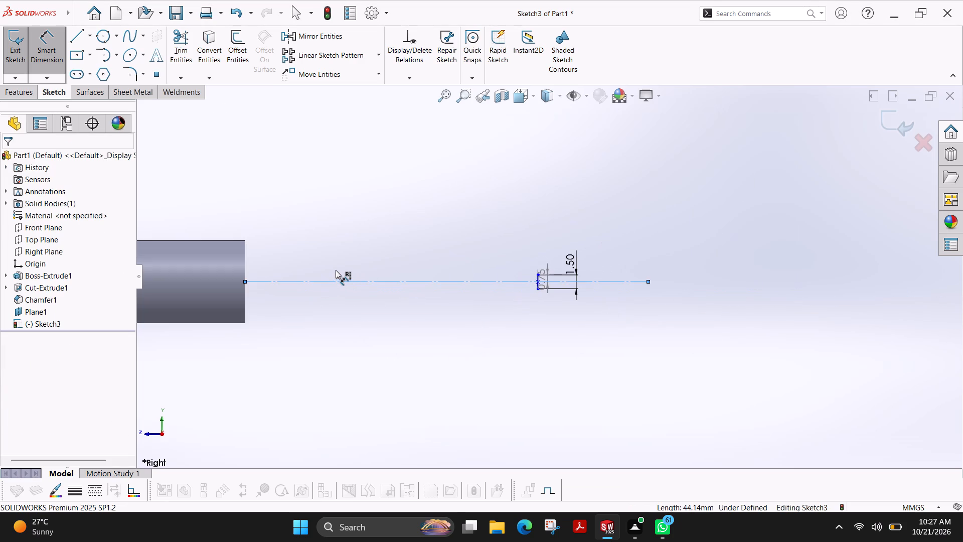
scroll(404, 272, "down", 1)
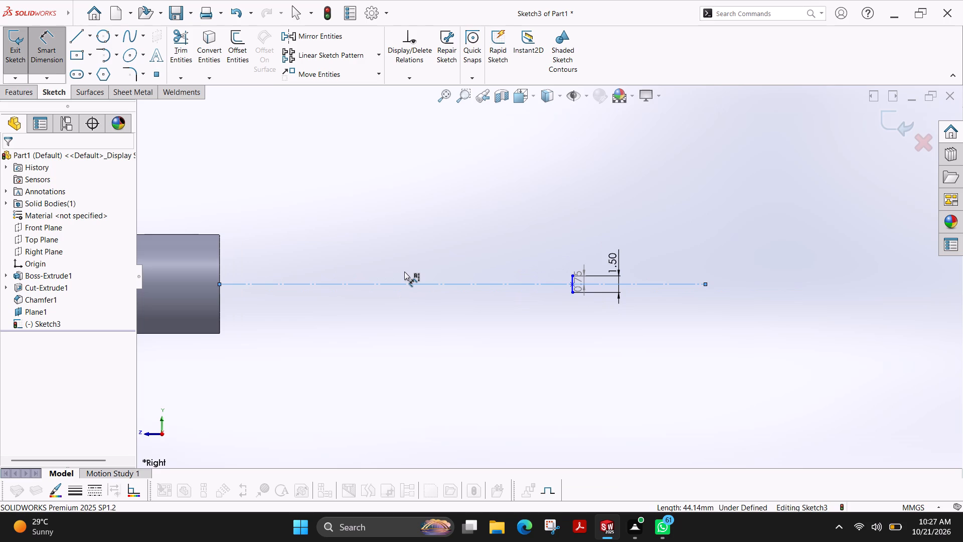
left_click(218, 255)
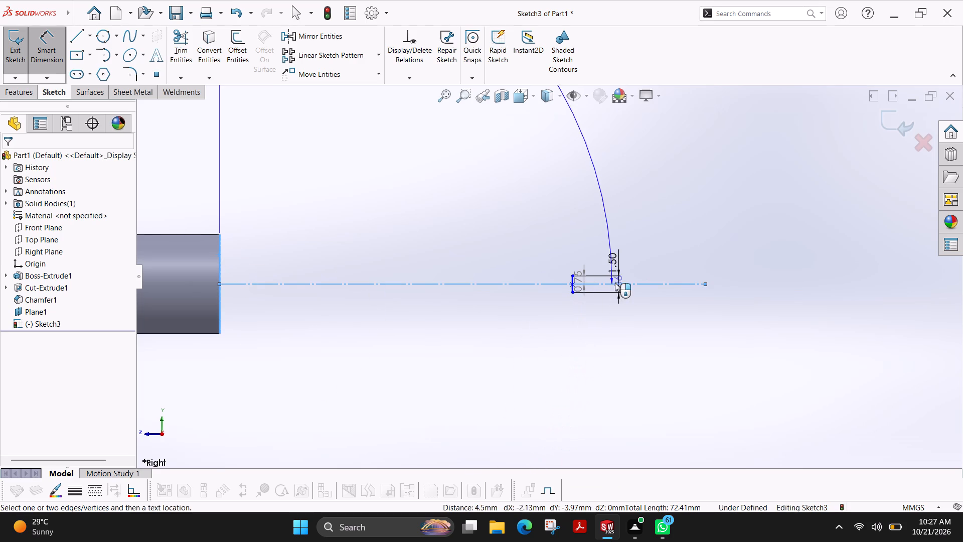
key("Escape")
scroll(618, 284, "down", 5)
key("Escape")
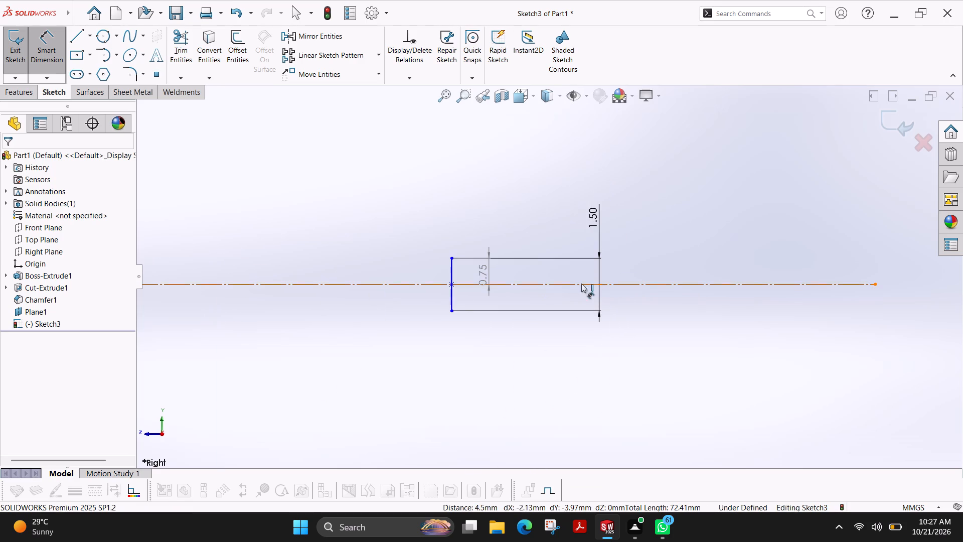
Dimension the distance from the rod's end face to the vertical tip line at 25 mm.
left_click(452, 298)
scroll(322, 325, "up", 4)
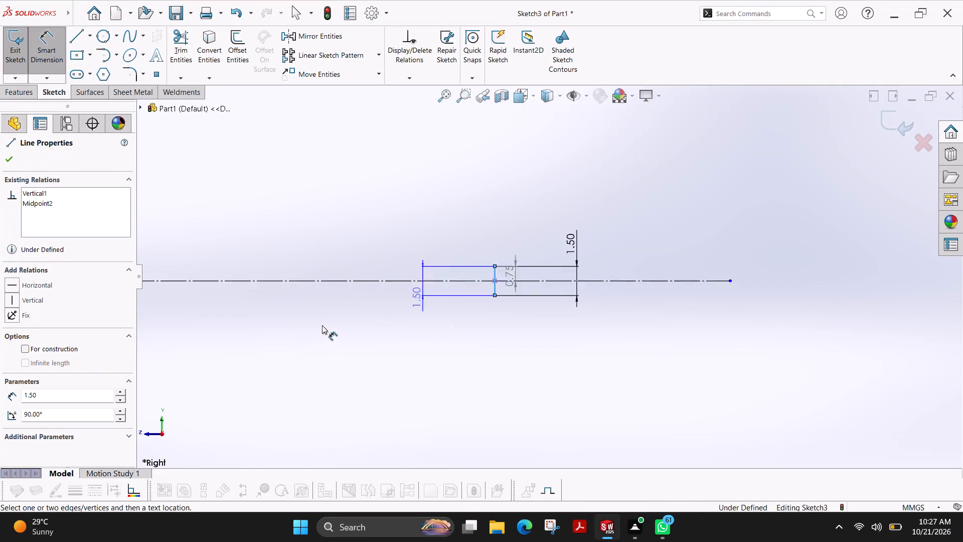
scroll(281, 295, "up", 4)
scroll(495, 297, "down", 2)
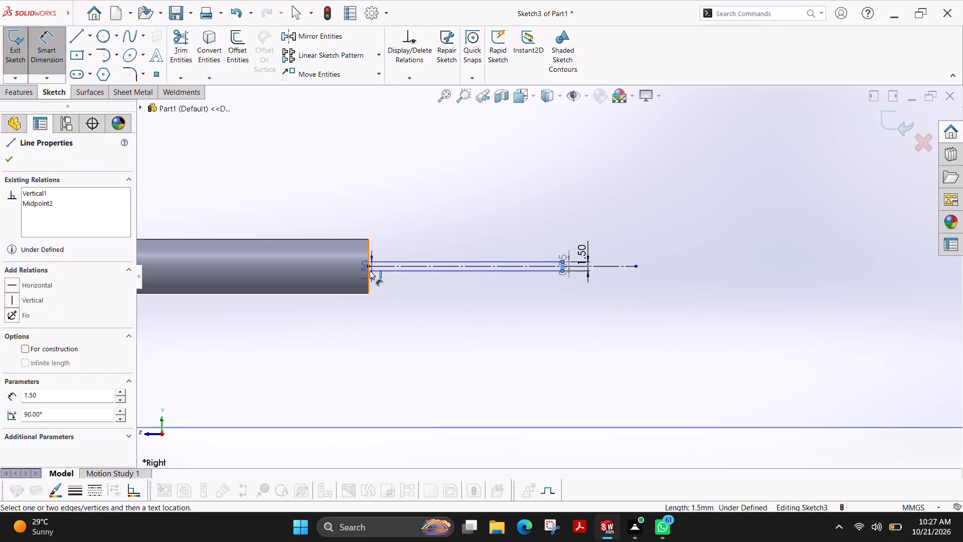
left_click(369, 250)
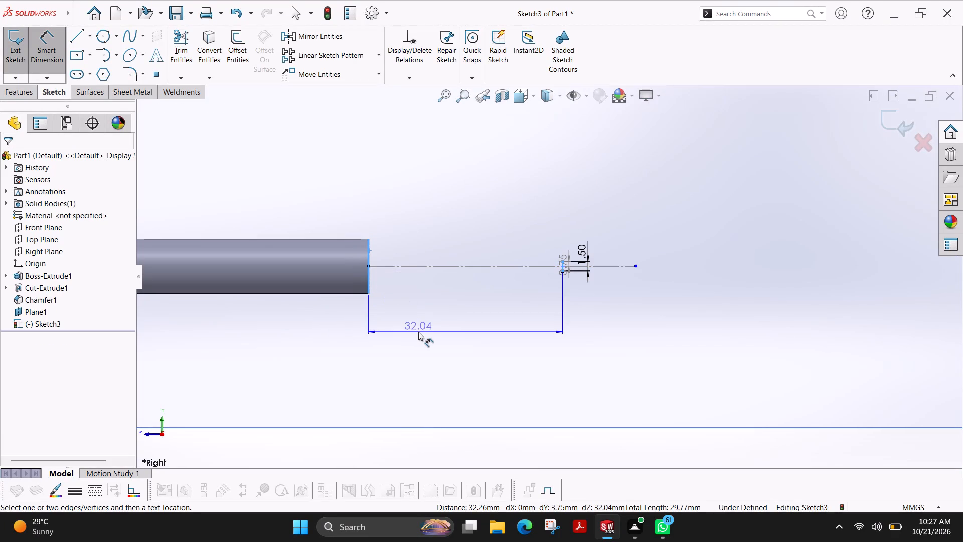
left_click(418, 332)
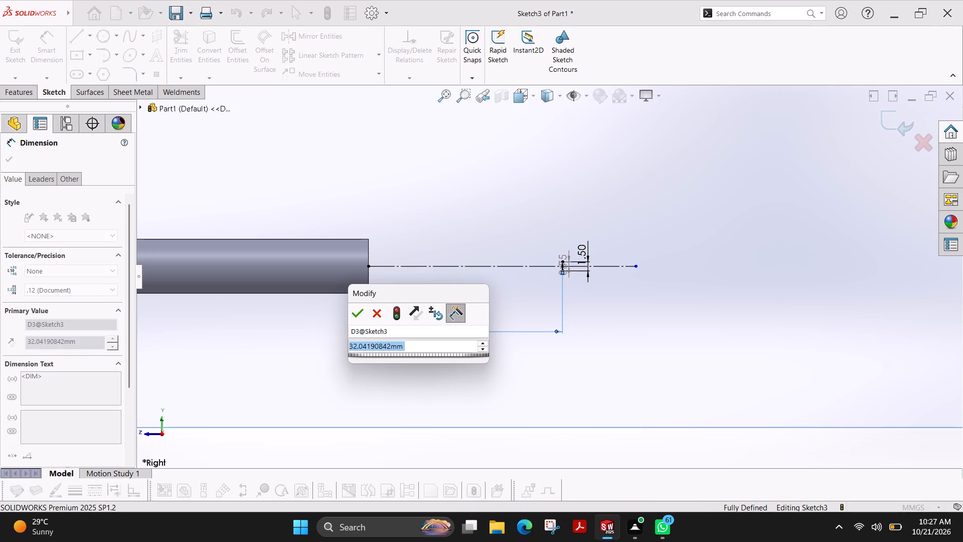
type("25")
key("Return")
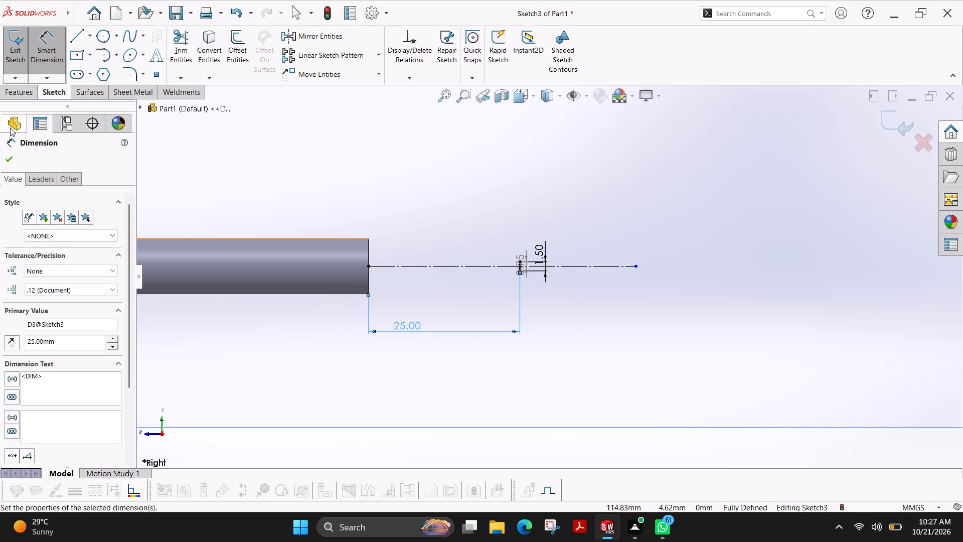
Reposition the 1.50 mm tip line dimension and the driven 0.75 mm dimension so both sit clear beyond the tip line.
left_click(6, 162)
scroll(513, 268, "down", 6)
scroll(465, 249, "down", 4)
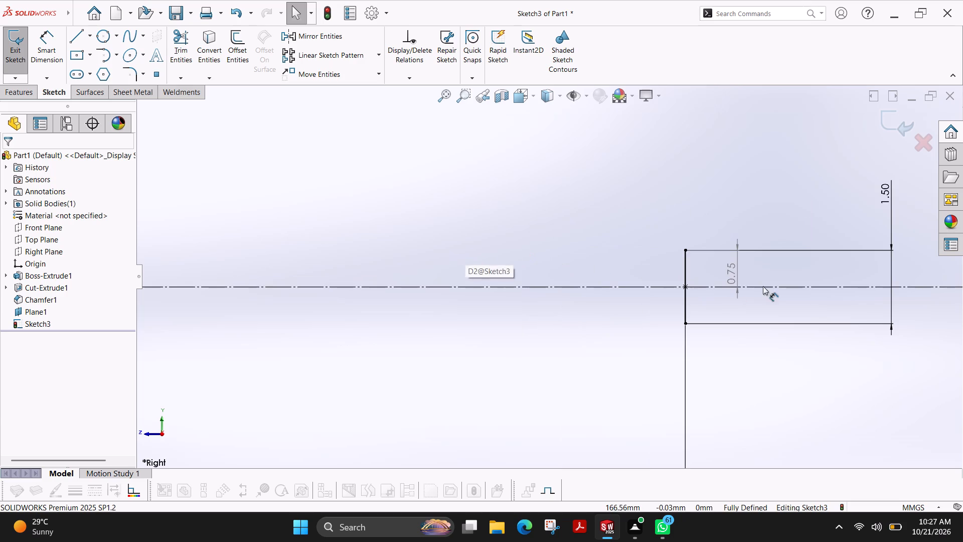
left_click_drag(738, 270, 820, 262)
key("Escape")
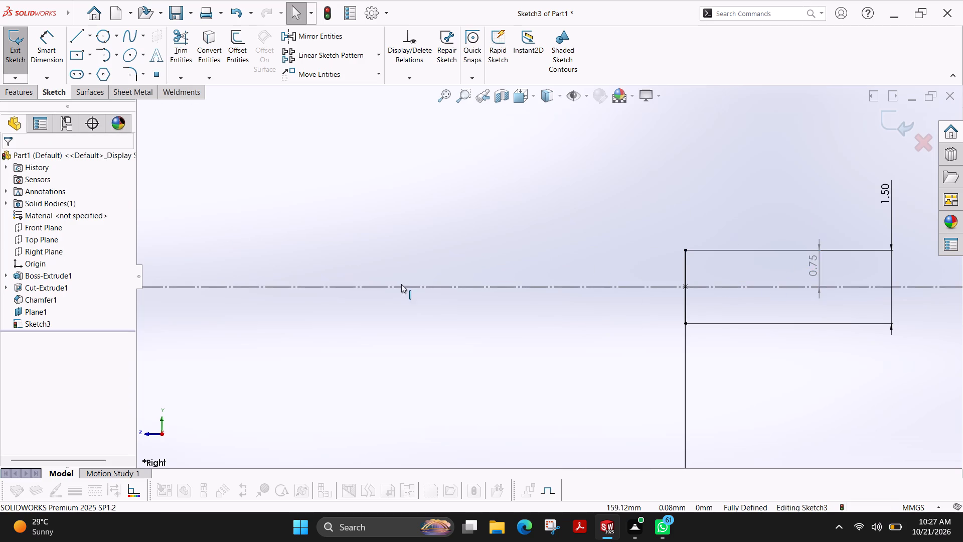
scroll(403, 282, "up", 8)
left_click_drag(614, 257, 634, 234)
left_click_drag(596, 274, 602, 298)
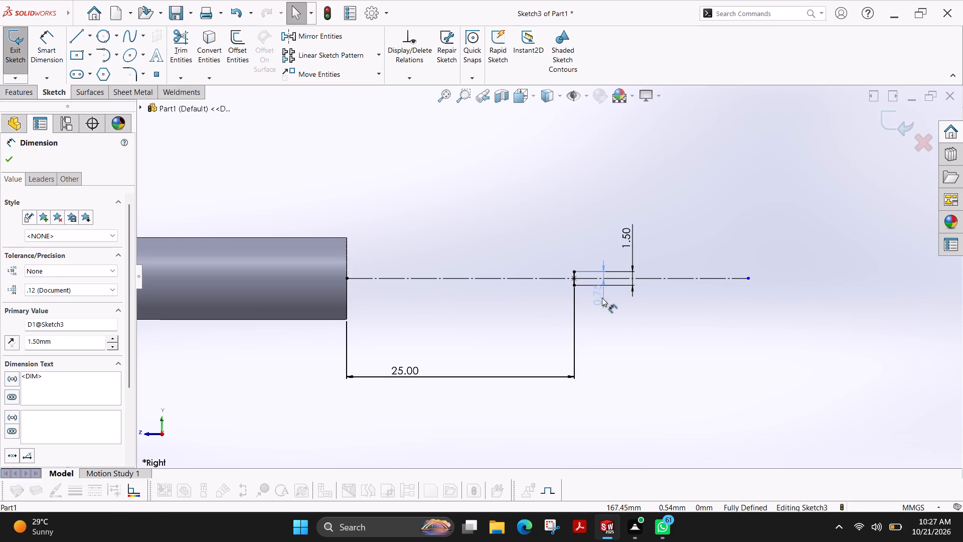
left_click_drag(602, 298, 601, 312)
key("Escape")
scroll(559, 331, "down", 2)
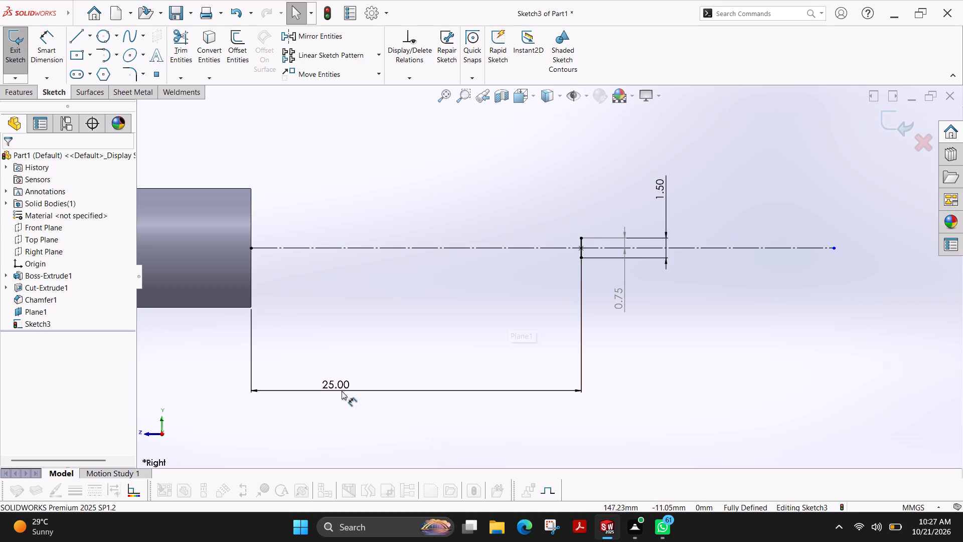
Move the 25 mm length dimension farther below the rod and tip sketch.
left_click_drag(339, 386, 418, 449)
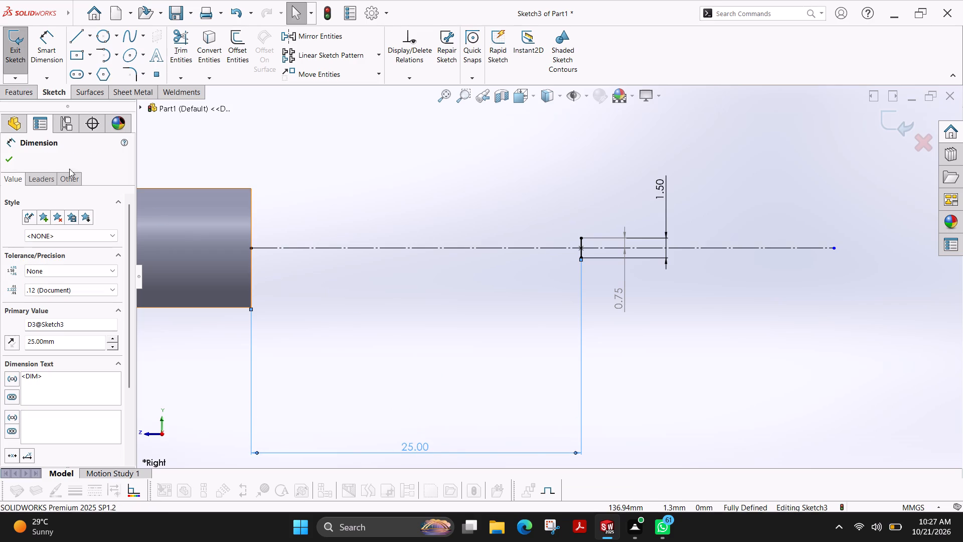
left_click(12, 162)
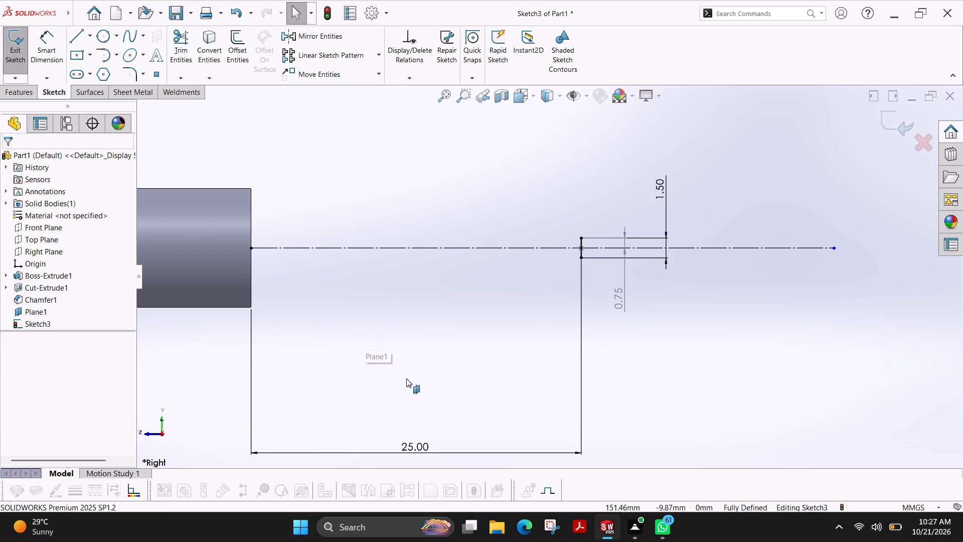
scroll(413, 370, "up", 2)
left_click_drag(471, 395, 470, 437)
left_click(7, 154)
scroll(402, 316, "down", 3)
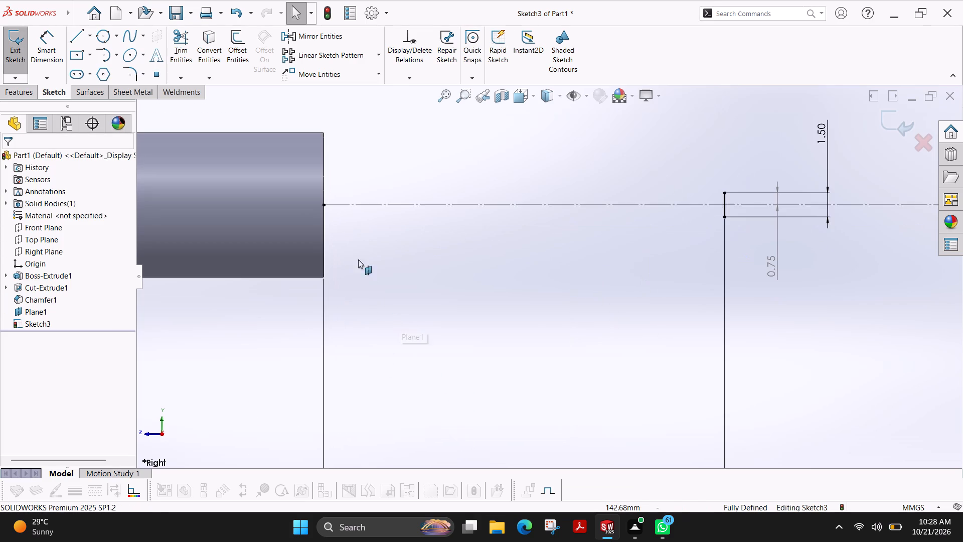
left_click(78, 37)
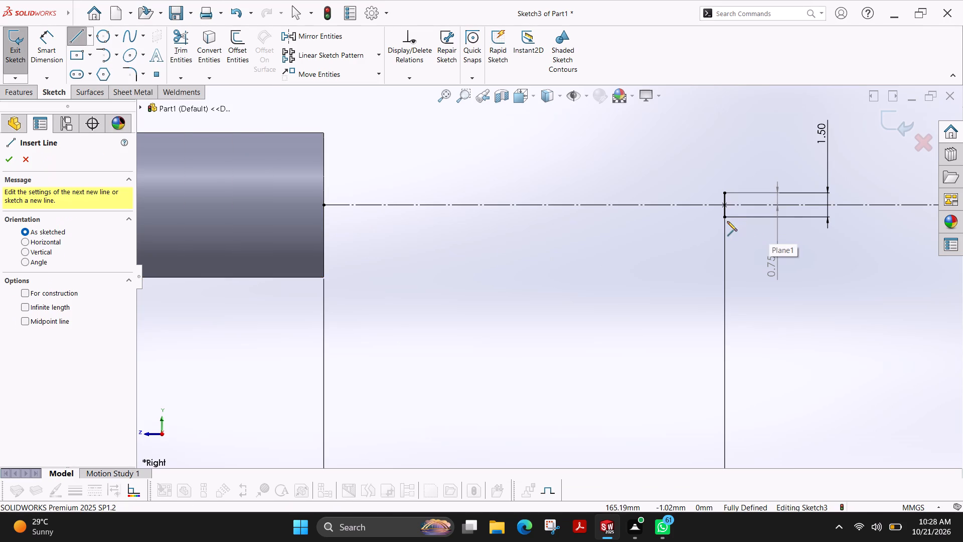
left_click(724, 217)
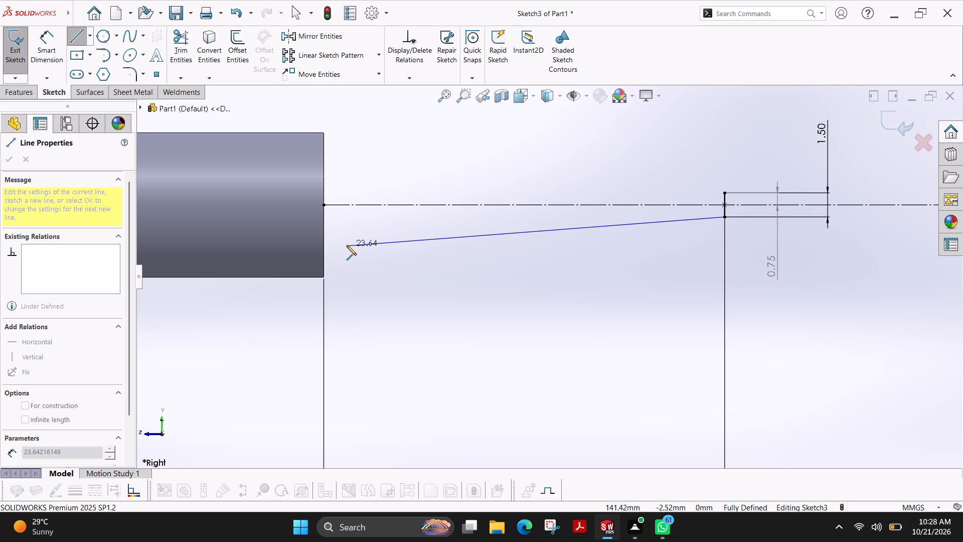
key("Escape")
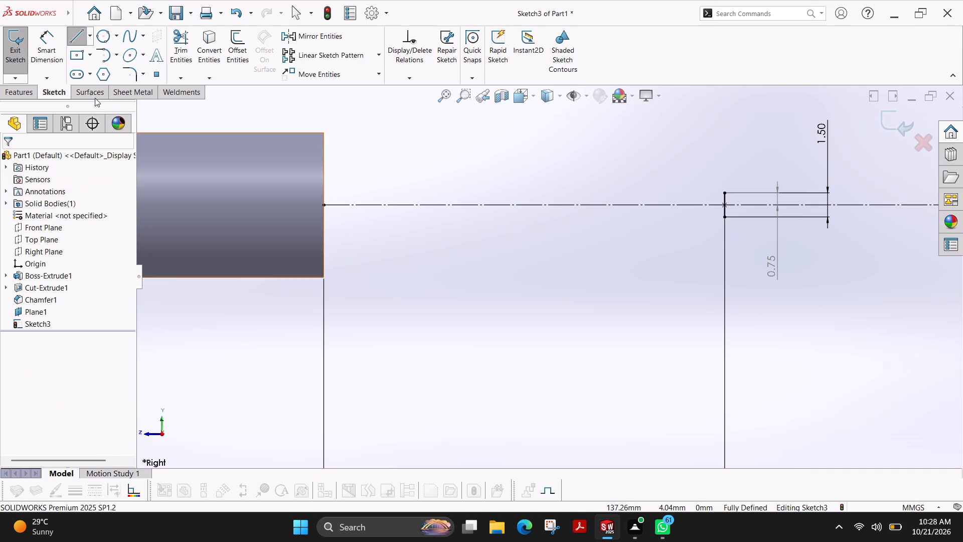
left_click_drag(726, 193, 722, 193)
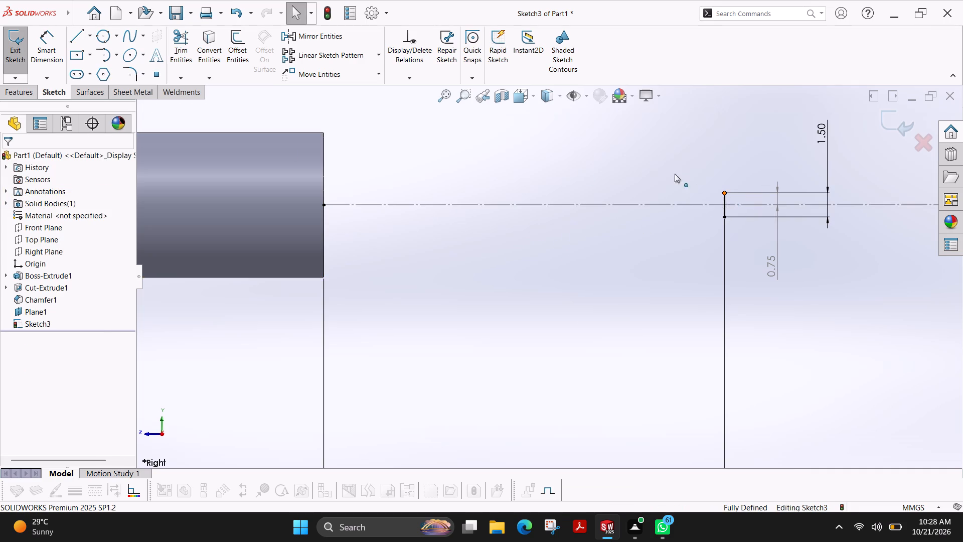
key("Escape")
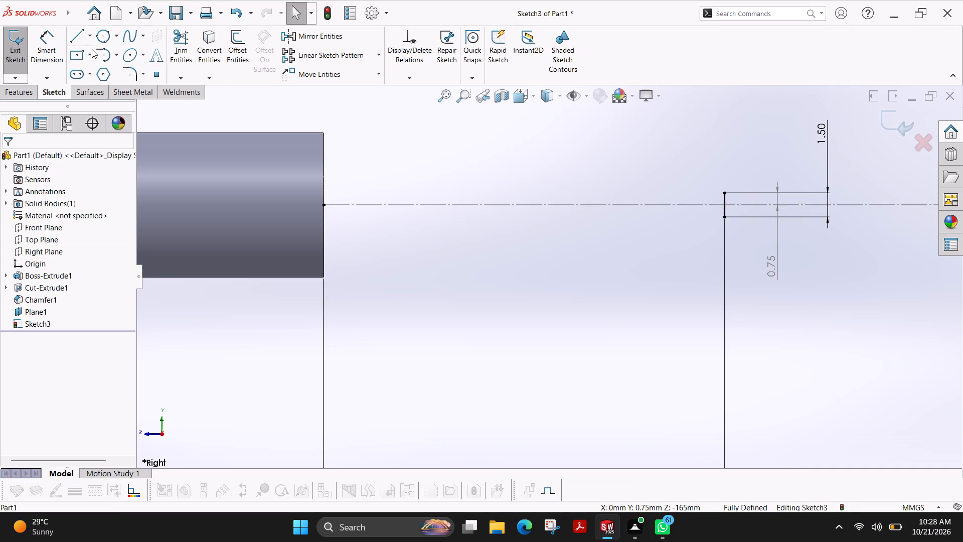
Sketch a sloped line about 29 mm long from the vertical tip line's upper endpoint back past the rod's end face.
left_click(75, 40)
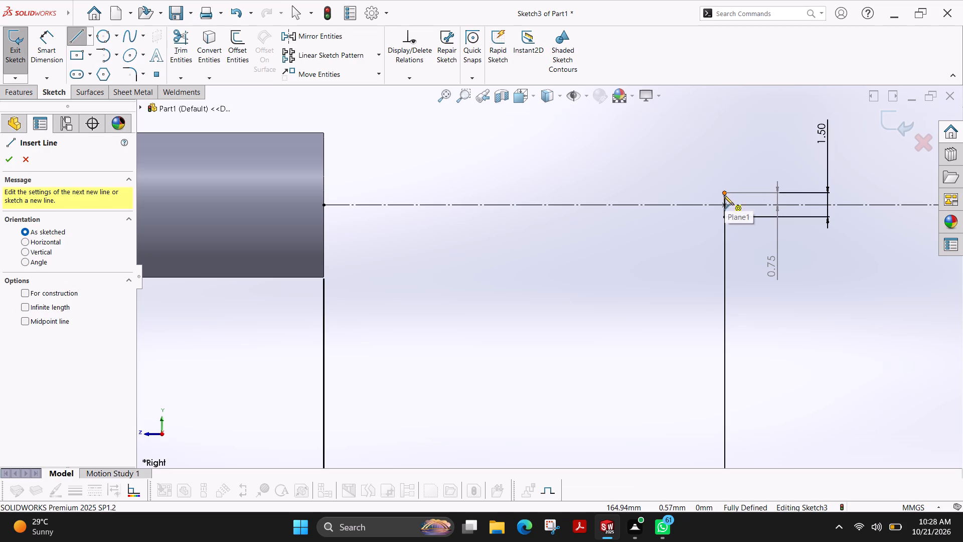
left_click(724, 193)
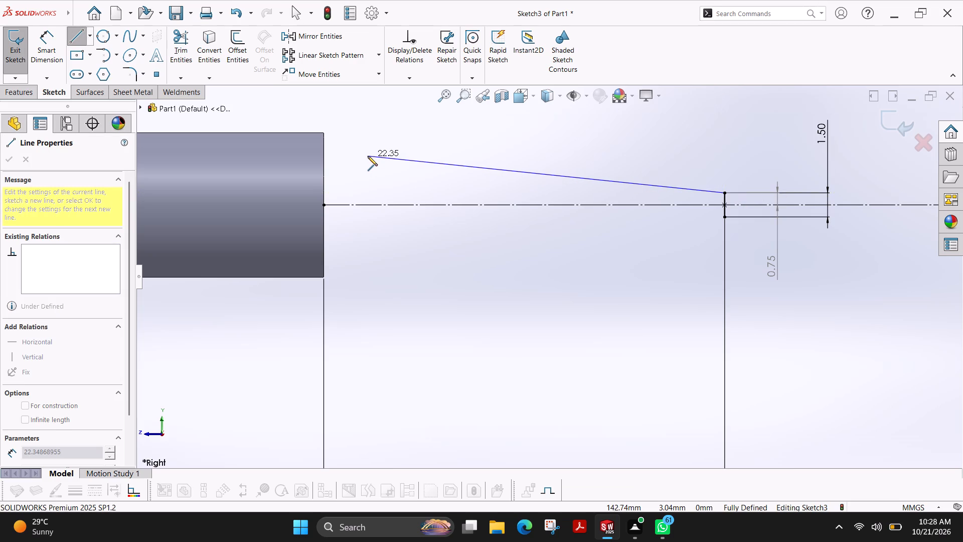
left_click(254, 154)
key("Escape")
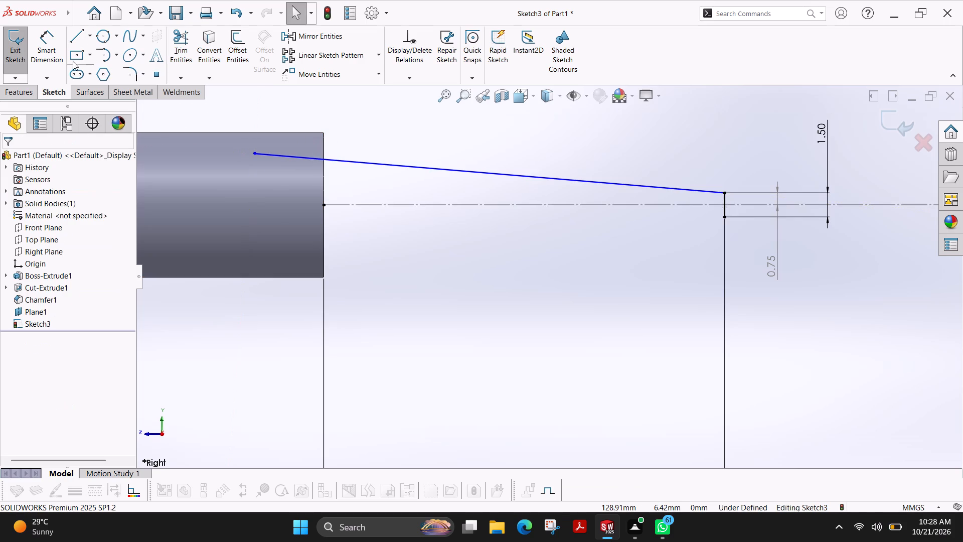
Sketch a horizontal line about 20.5 mm long from the upper corner of the rod's end face toward the tip.
left_click(79, 35)
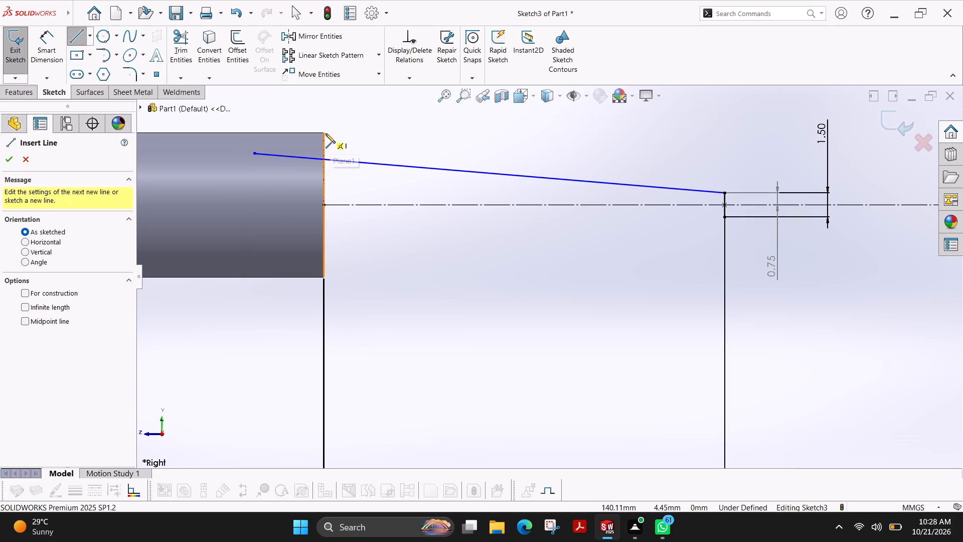
left_click(323, 132)
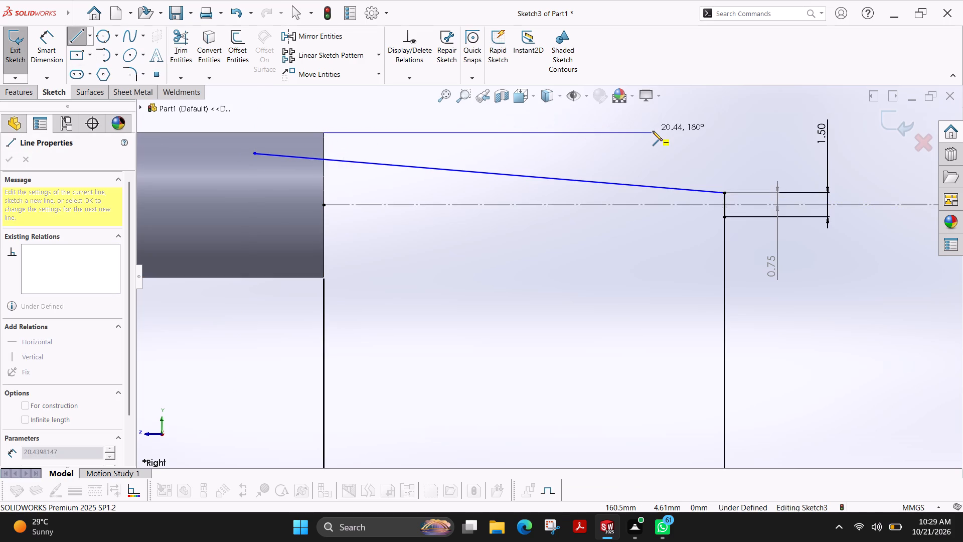
left_click(653, 131)
key("Escape")
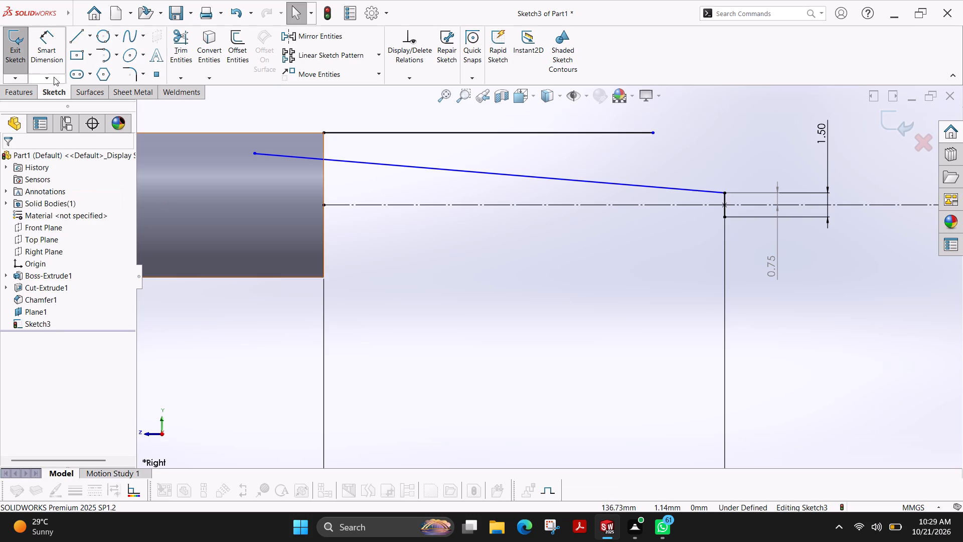
Dimension the angle between the horizontal line and the sloped taper line at 4°.
left_click(45, 52)
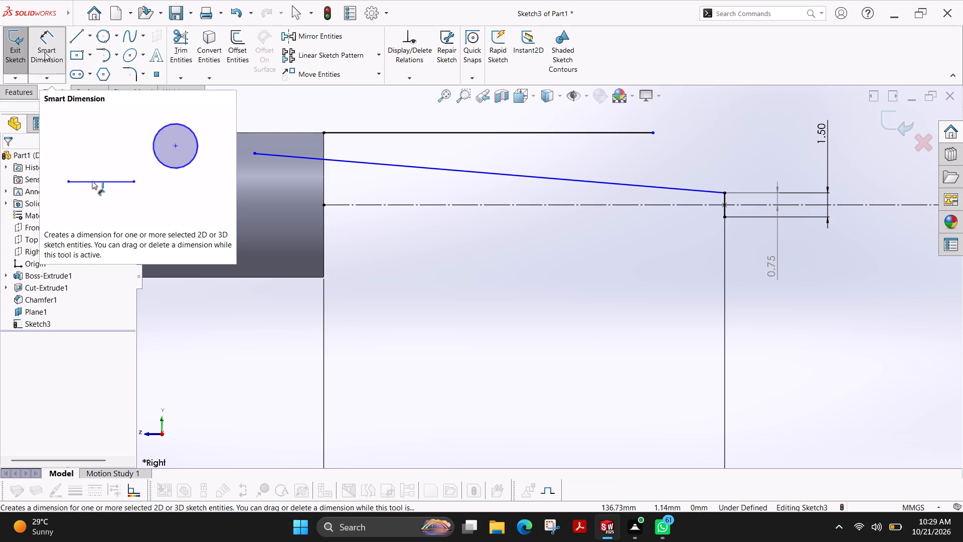
left_click(580, 132)
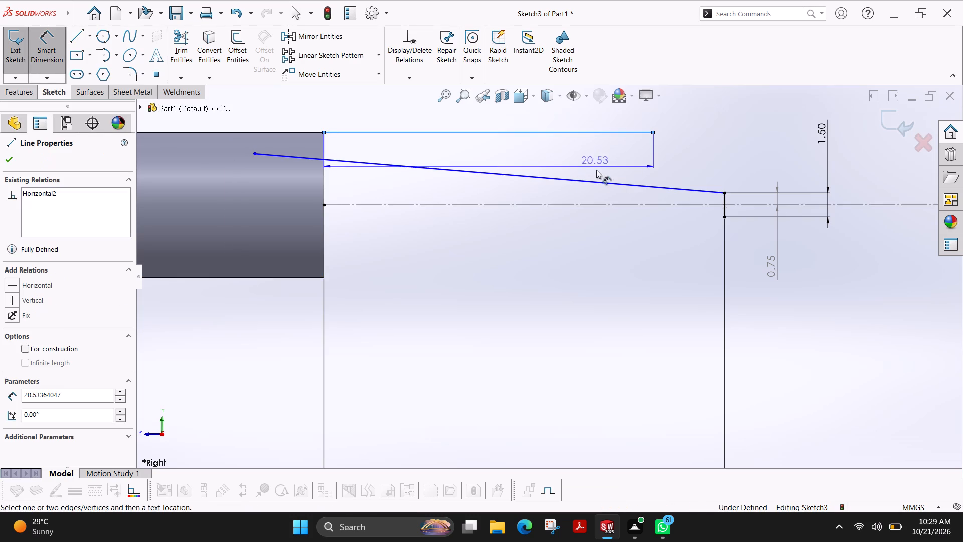
left_click(594, 180)
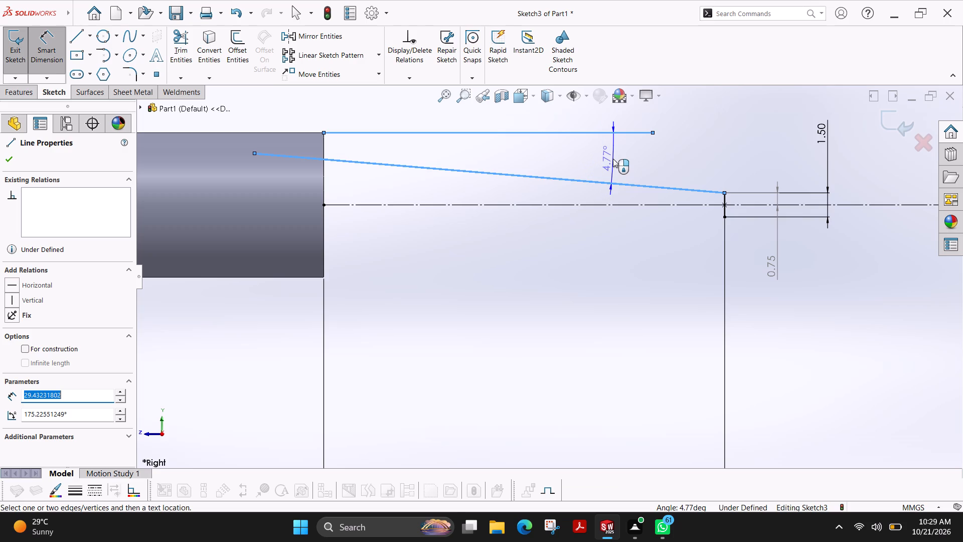
left_click(613, 159)
key("4")
key("Return")
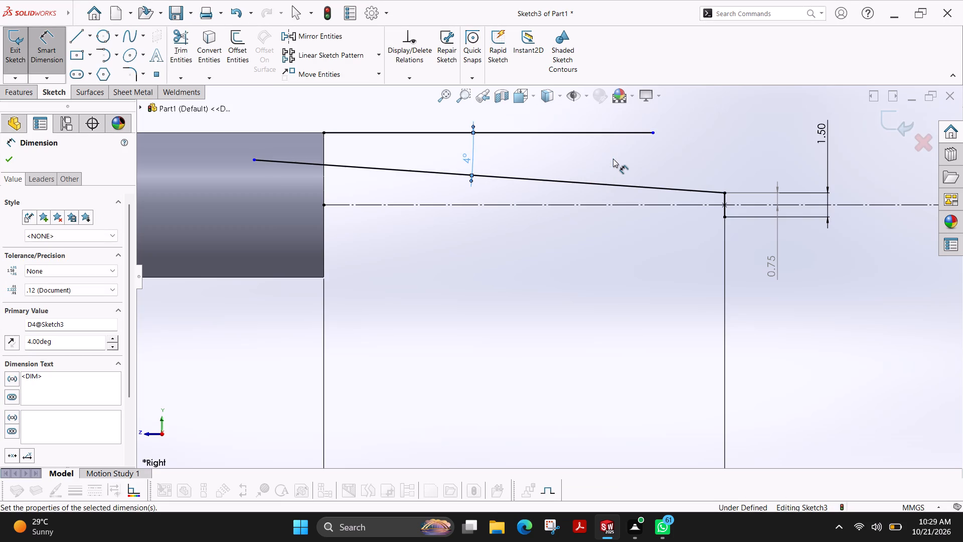
key("ctrl+z")
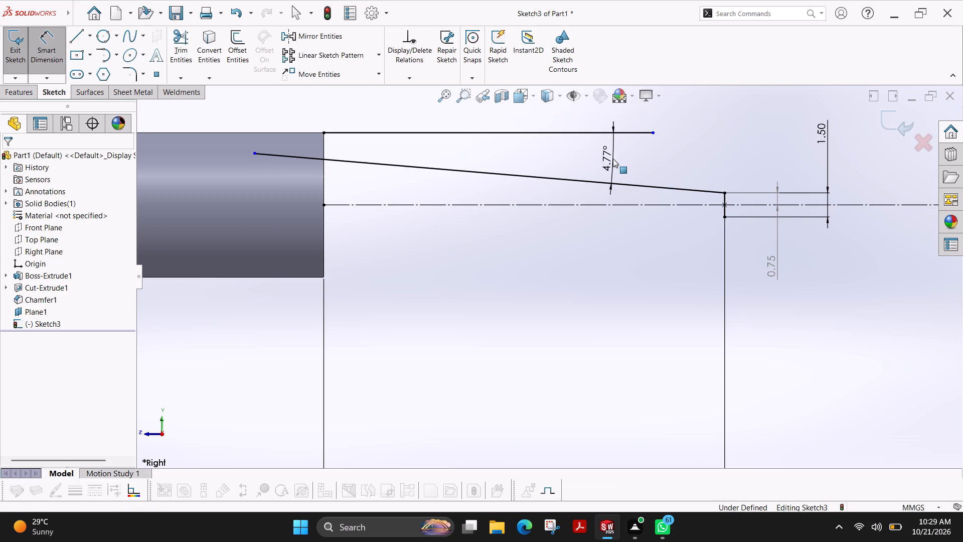
key("ctrl+y")
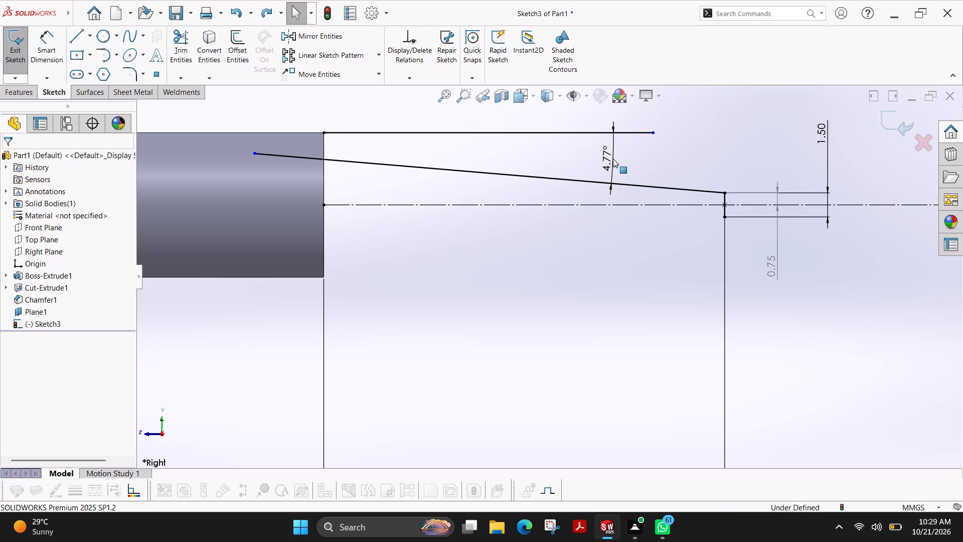
key("Escape")
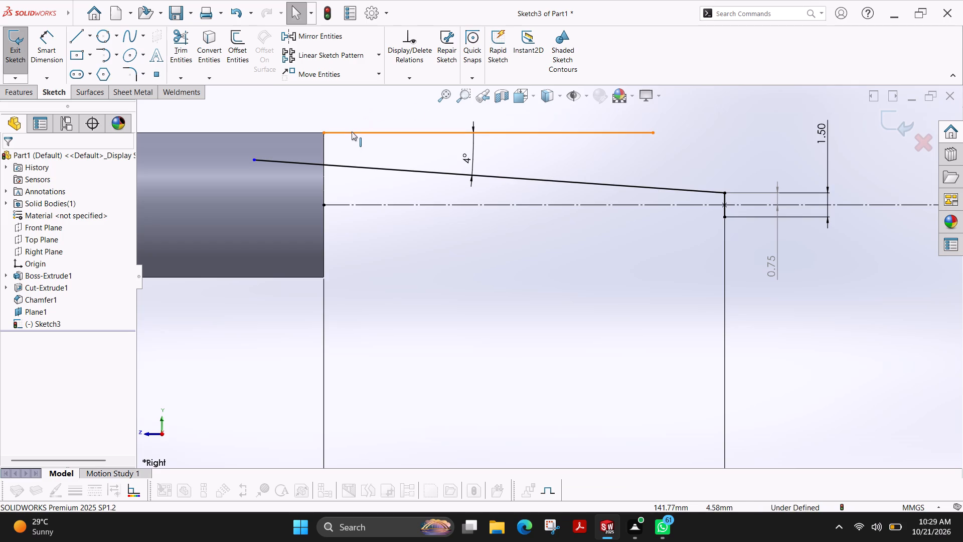
Sketch a vertical line about 9 mm long in line with the rod's end face, from above the rod down to the centreline's endpoint.
left_click(74, 39)
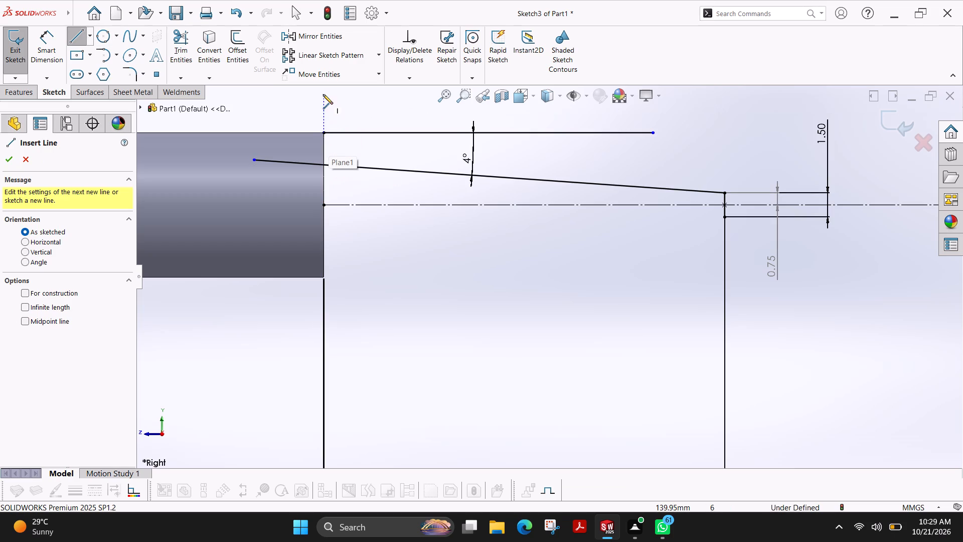
scroll(321, 88, "up", 1)
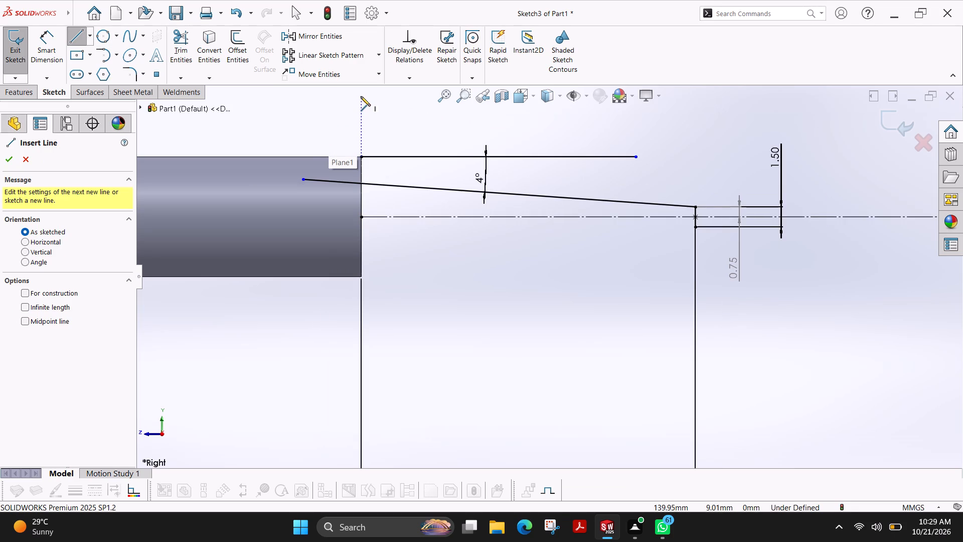
left_click(361, 96)
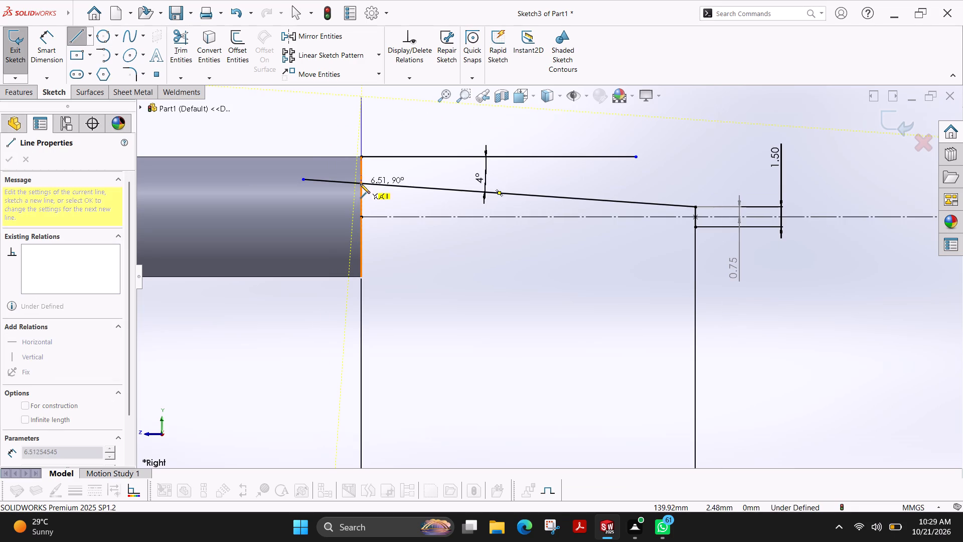
left_click(361, 218)
key("Escape")
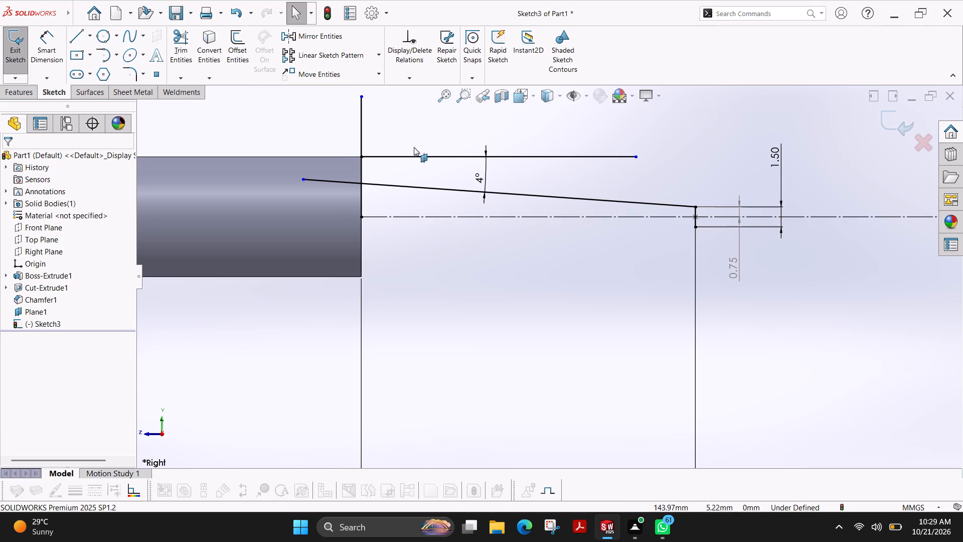
Sketch a perimeter circle of radius 5 mm above the taper, tangent to the vertical end-face line and the sloped line.
scroll(409, 150, "down", 1)
left_click(106, 40)
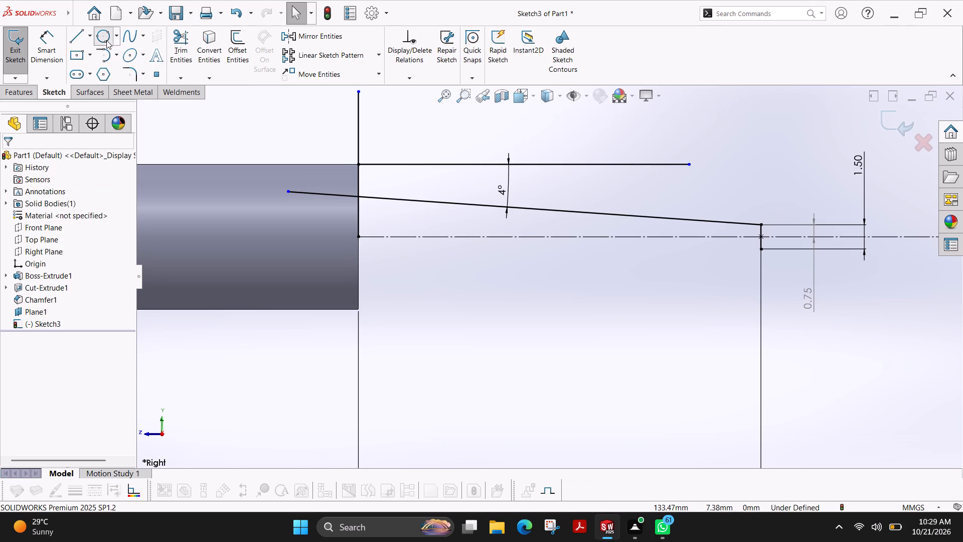
left_click(358, 123)
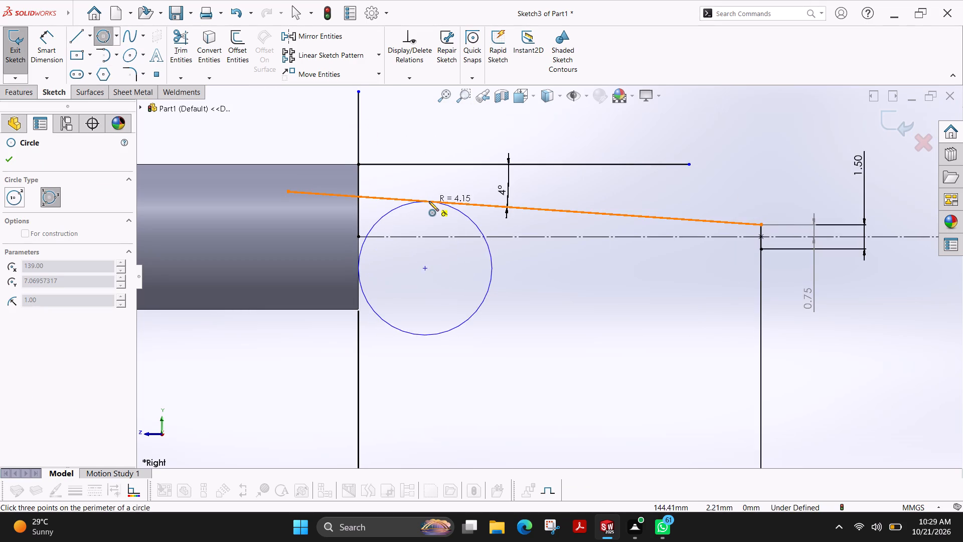
left_click(428, 200)
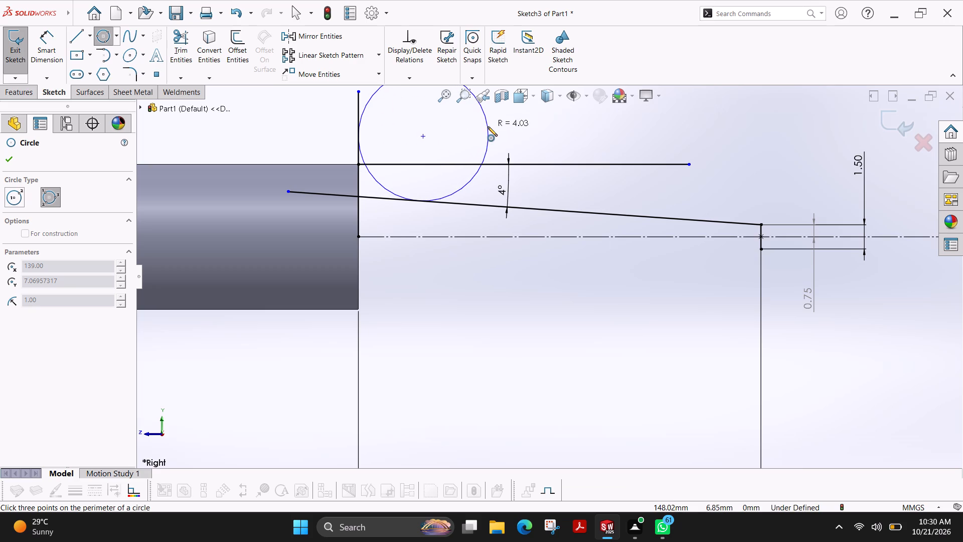
left_click(505, 117)
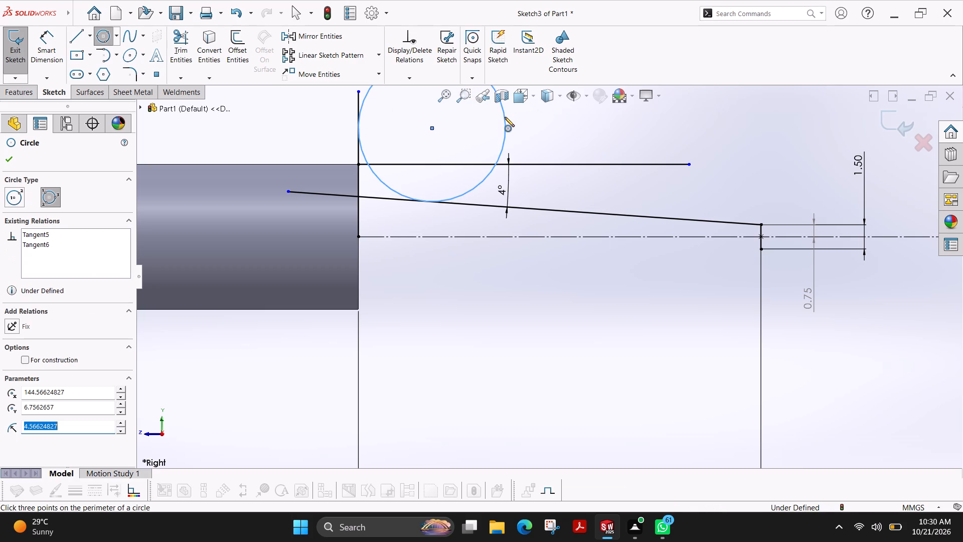
key("5")
key("Return")
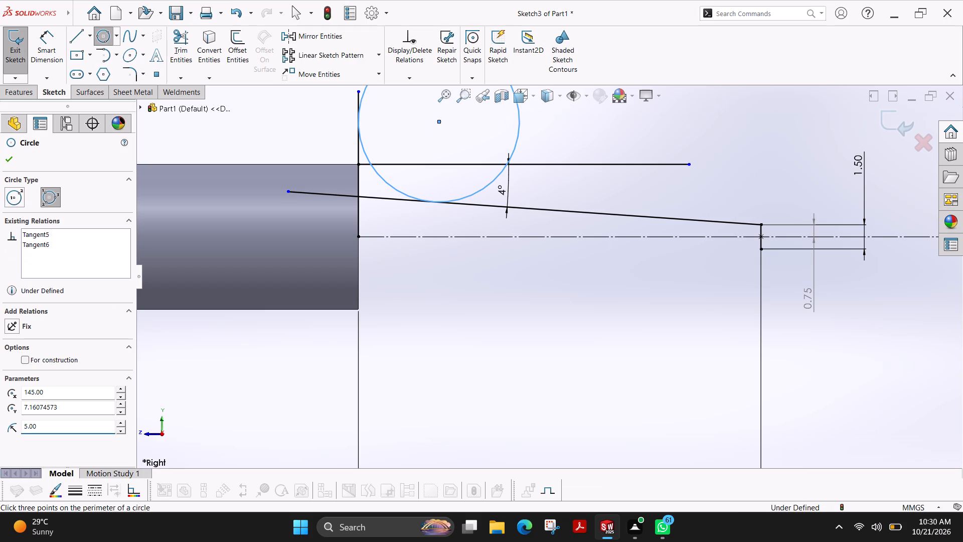
key("Return")
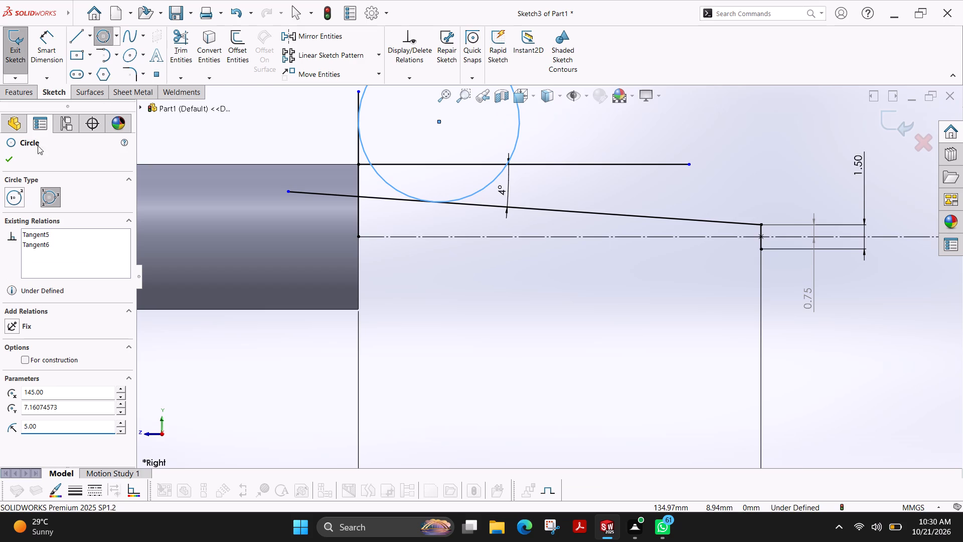
Dimension the diameter of the tangent circle above the taper line at 10 mm.
left_click(8, 165)
left_click(56, 43)
scroll(563, 139, "up", 1)
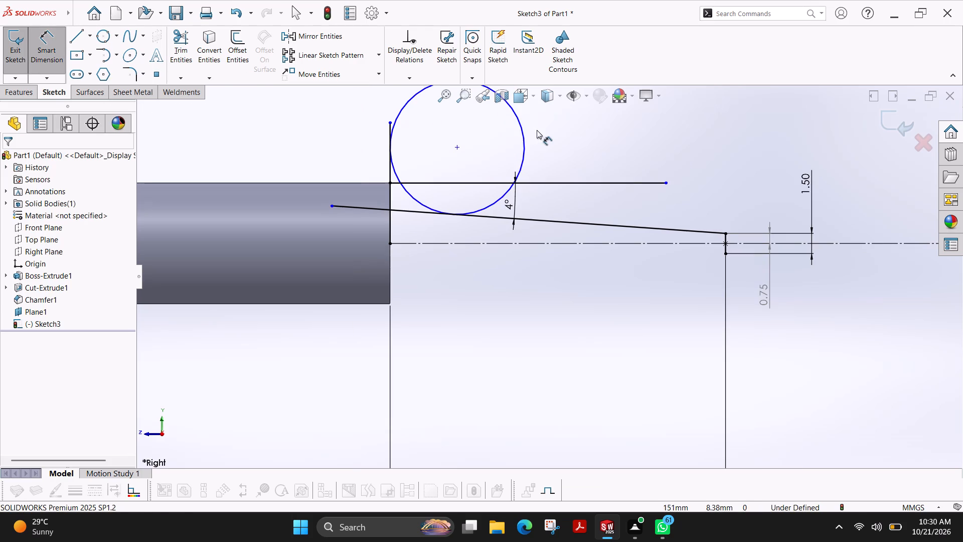
left_click(521, 130)
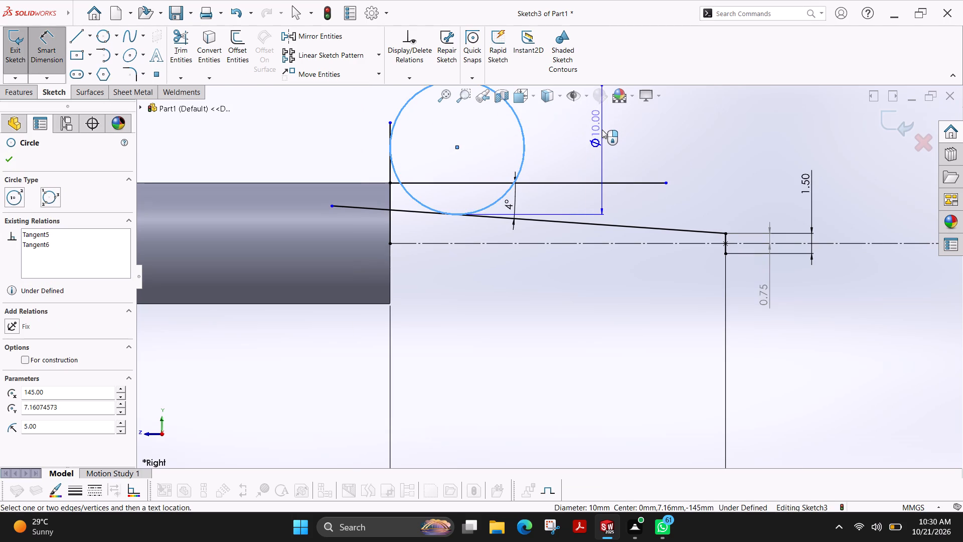
scroll(600, 129, "up", 2)
left_click(579, 119)
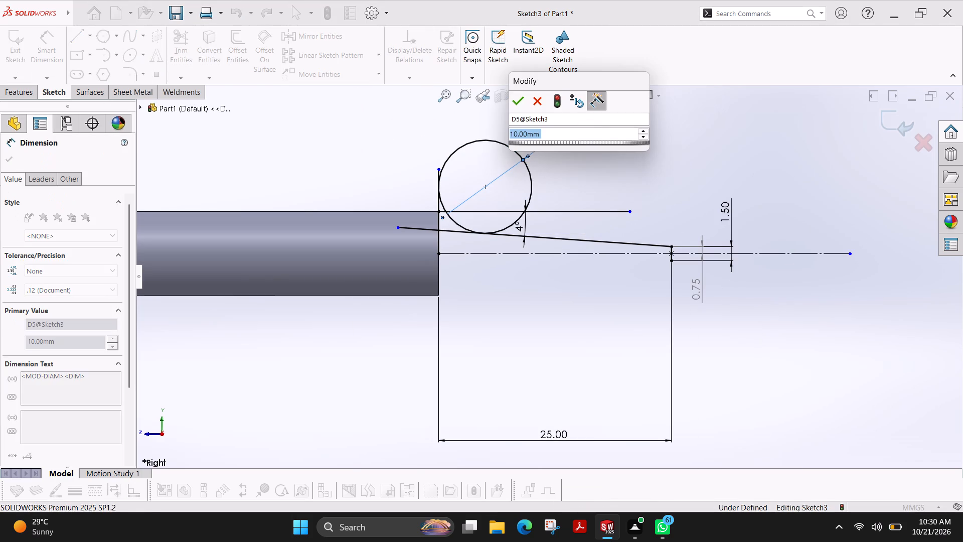
key("Return")
left_click(13, 151)
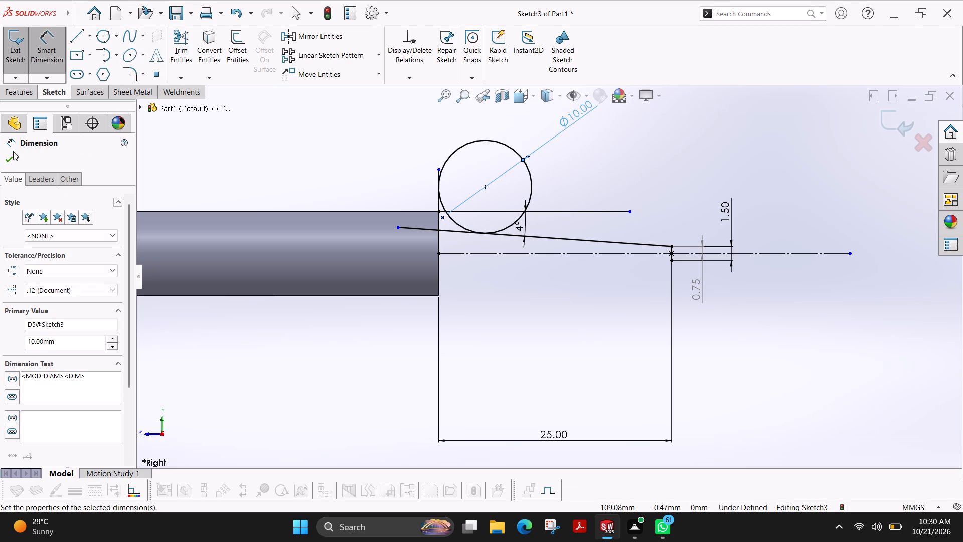
left_click(11, 164)
Trim the circle segment between its tangent point on the vertical end-face line and the horizontal line.
scroll(605, 197, "down", 4)
scroll(274, 215, "down", 3)
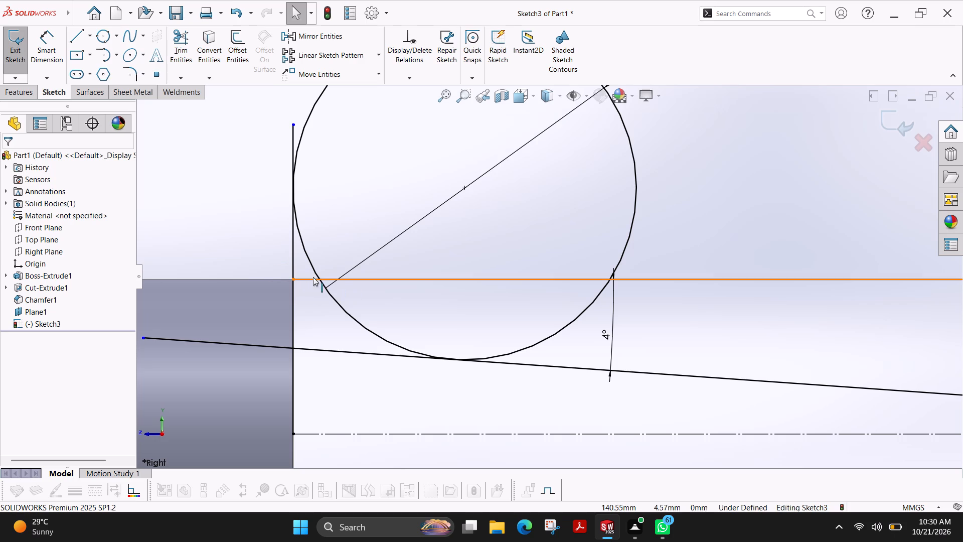
scroll(323, 275, "down", 3)
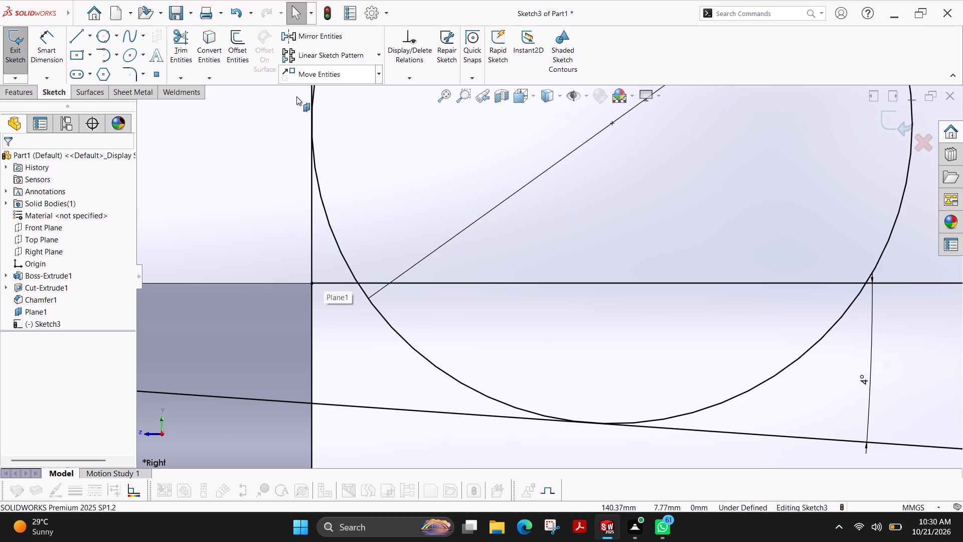
scroll(314, 136, "up", 2)
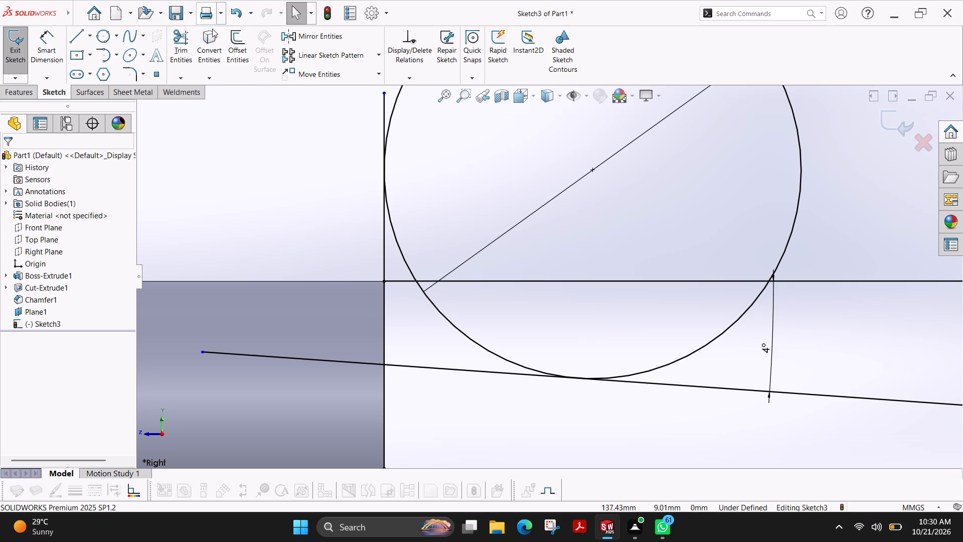
left_click(188, 44)
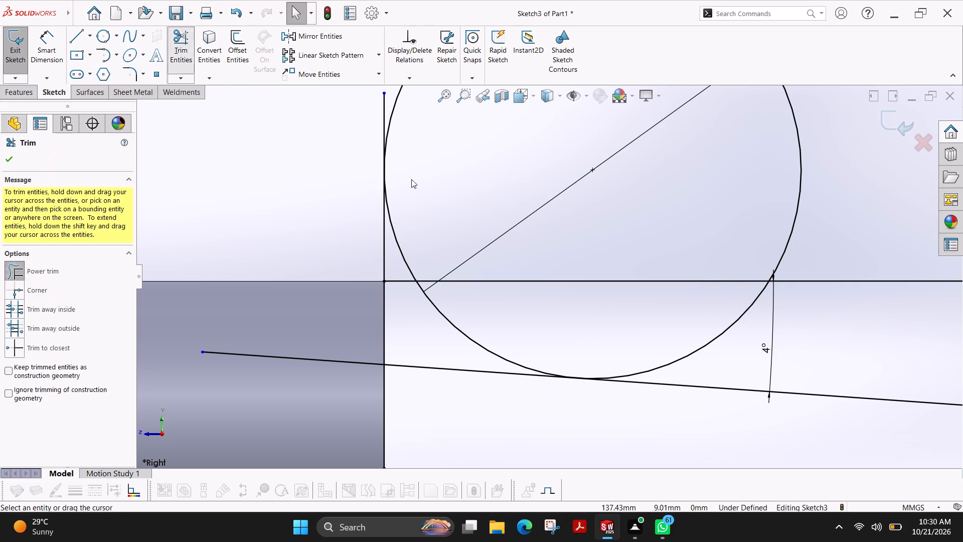
left_click_drag(406, 237, 393, 249)
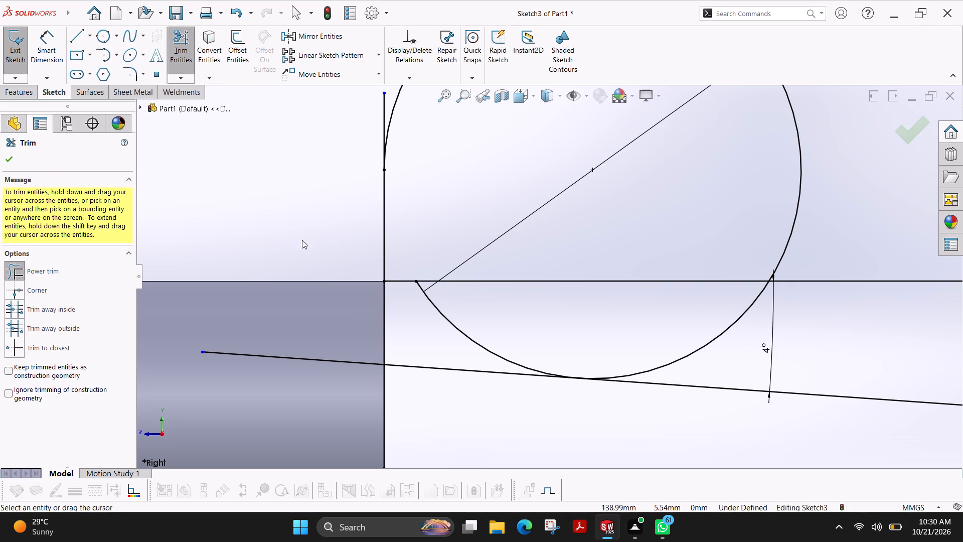
left_click(10, 153)
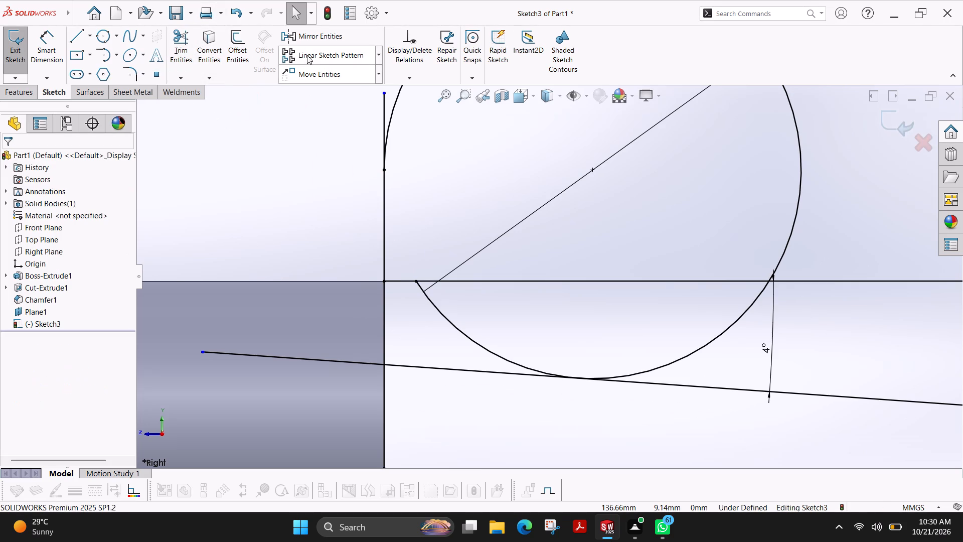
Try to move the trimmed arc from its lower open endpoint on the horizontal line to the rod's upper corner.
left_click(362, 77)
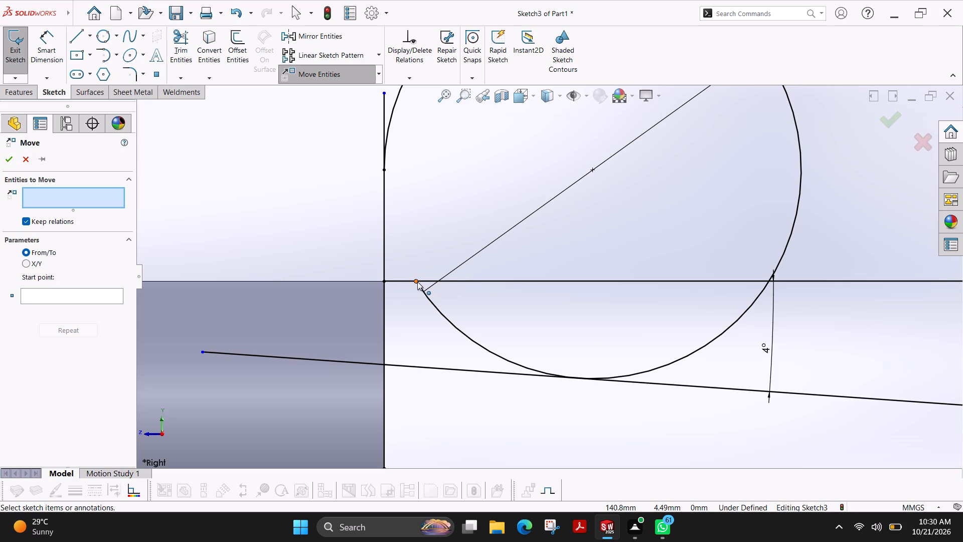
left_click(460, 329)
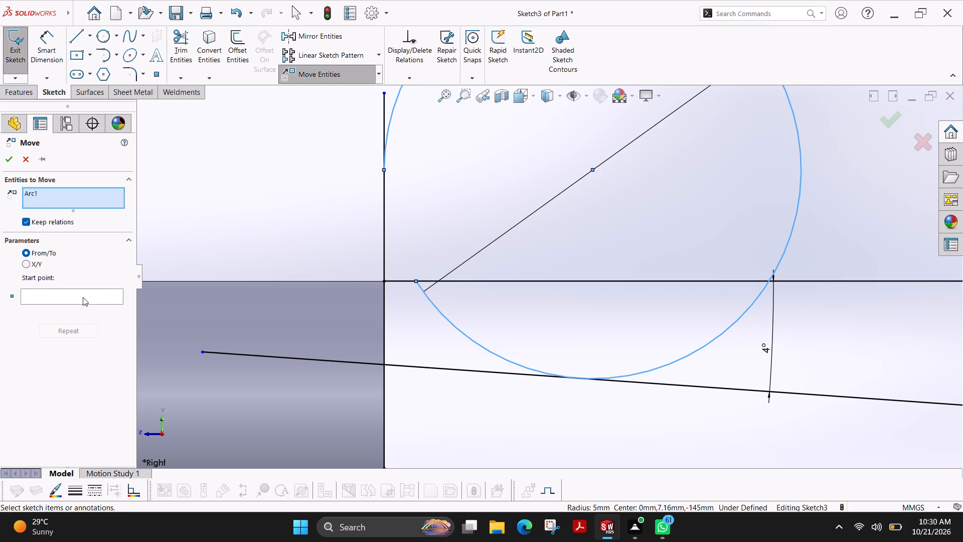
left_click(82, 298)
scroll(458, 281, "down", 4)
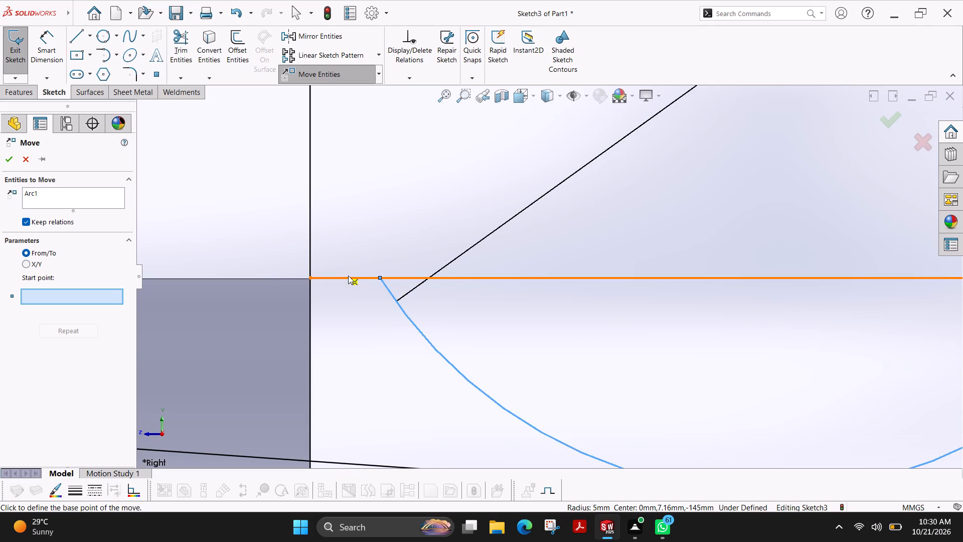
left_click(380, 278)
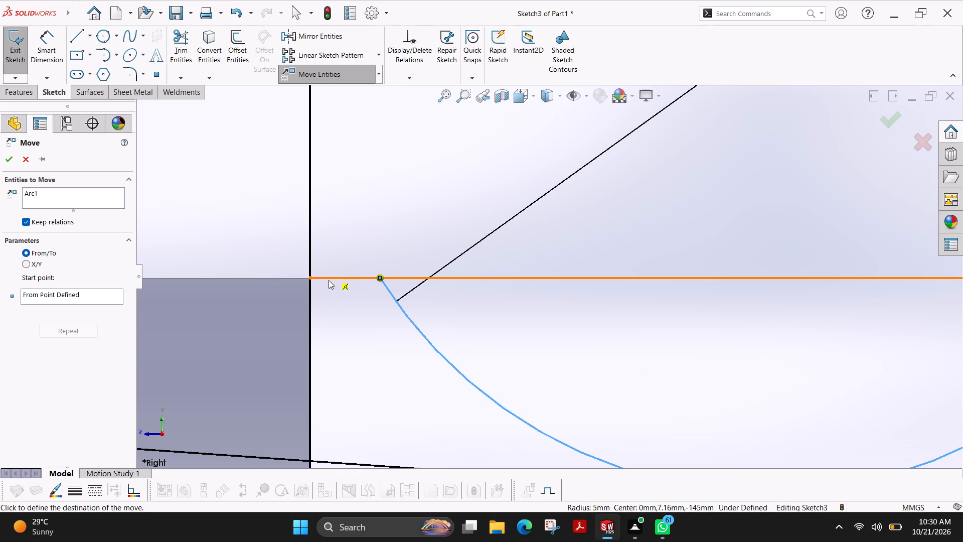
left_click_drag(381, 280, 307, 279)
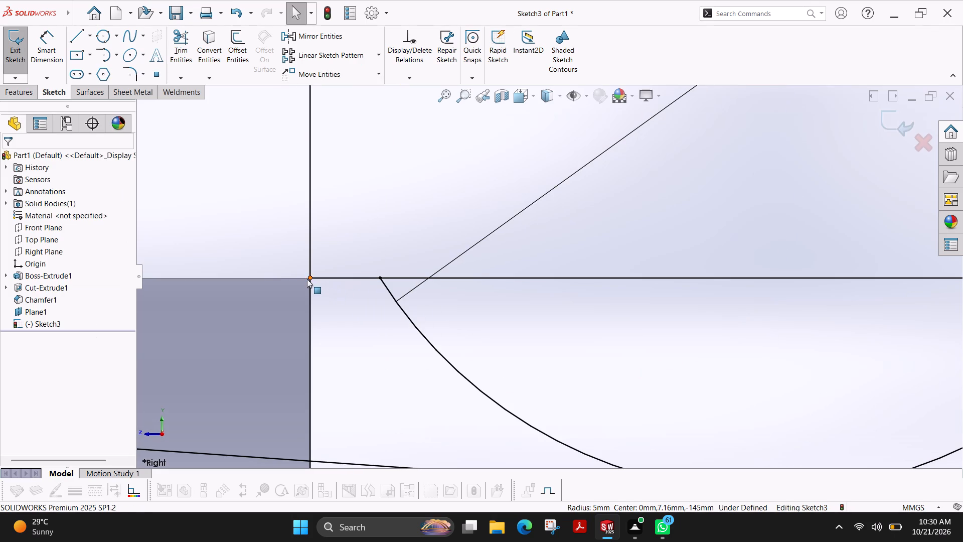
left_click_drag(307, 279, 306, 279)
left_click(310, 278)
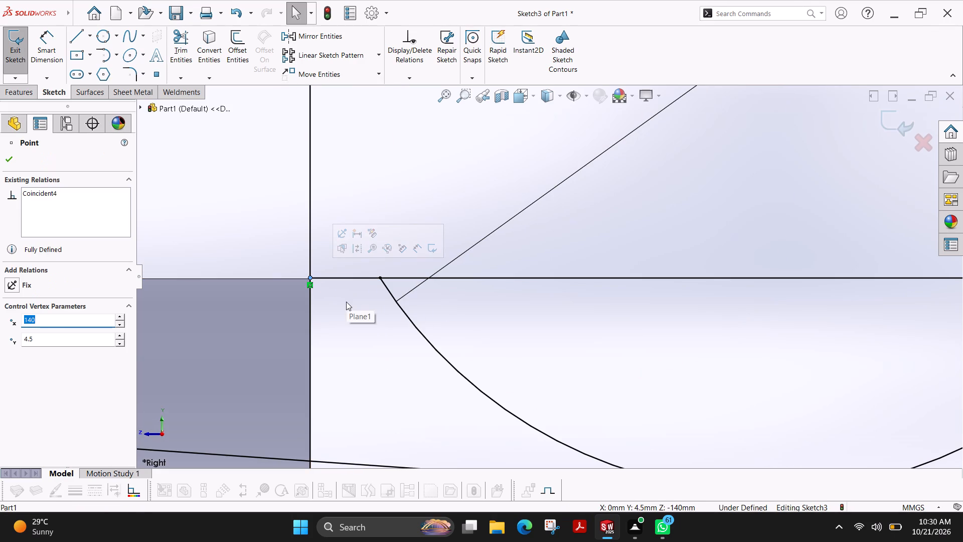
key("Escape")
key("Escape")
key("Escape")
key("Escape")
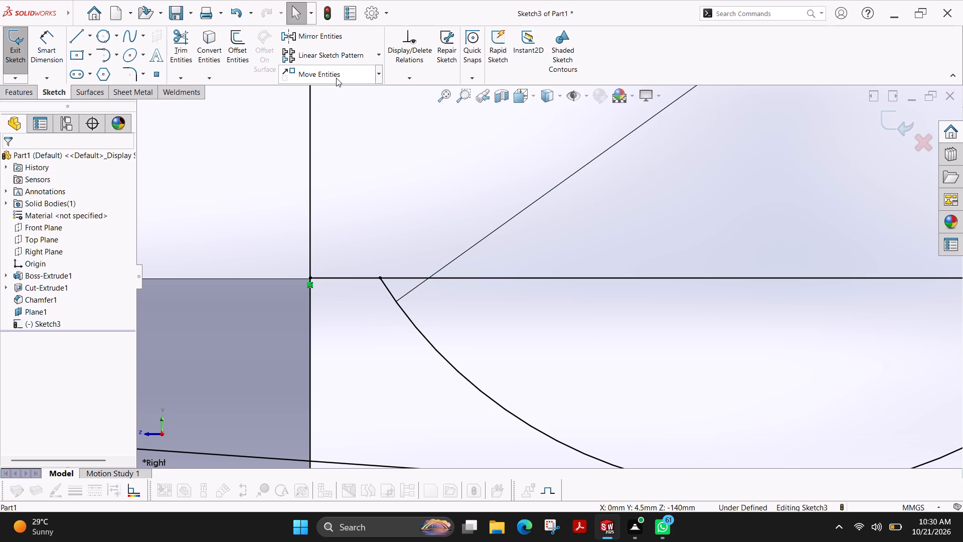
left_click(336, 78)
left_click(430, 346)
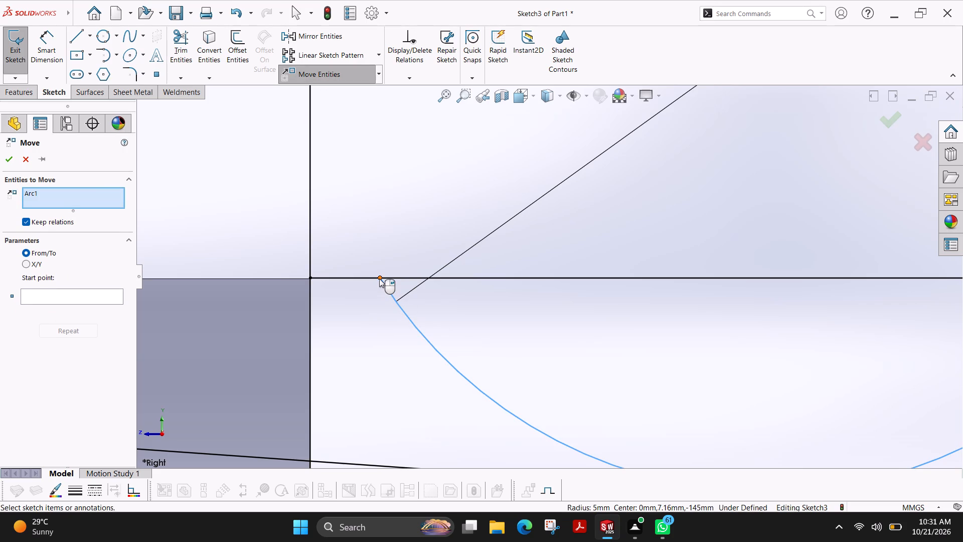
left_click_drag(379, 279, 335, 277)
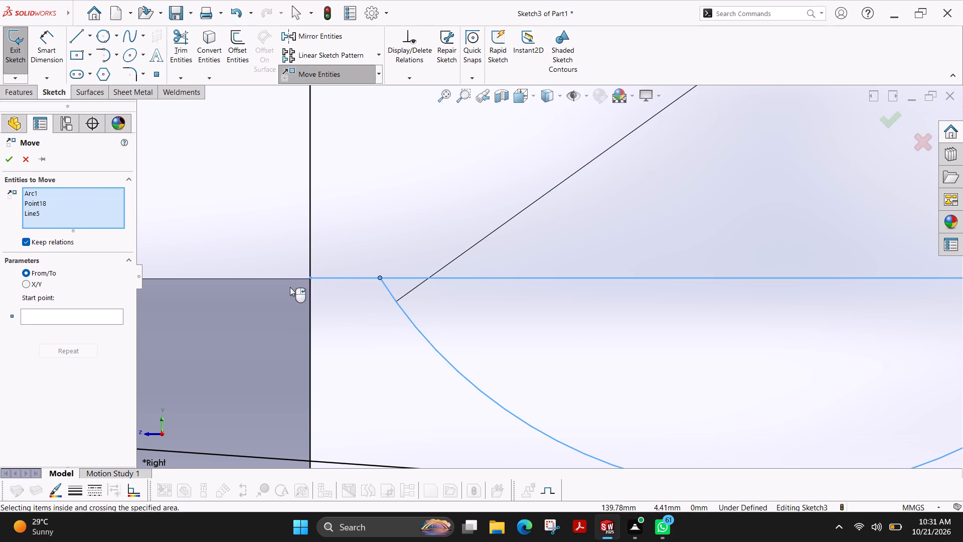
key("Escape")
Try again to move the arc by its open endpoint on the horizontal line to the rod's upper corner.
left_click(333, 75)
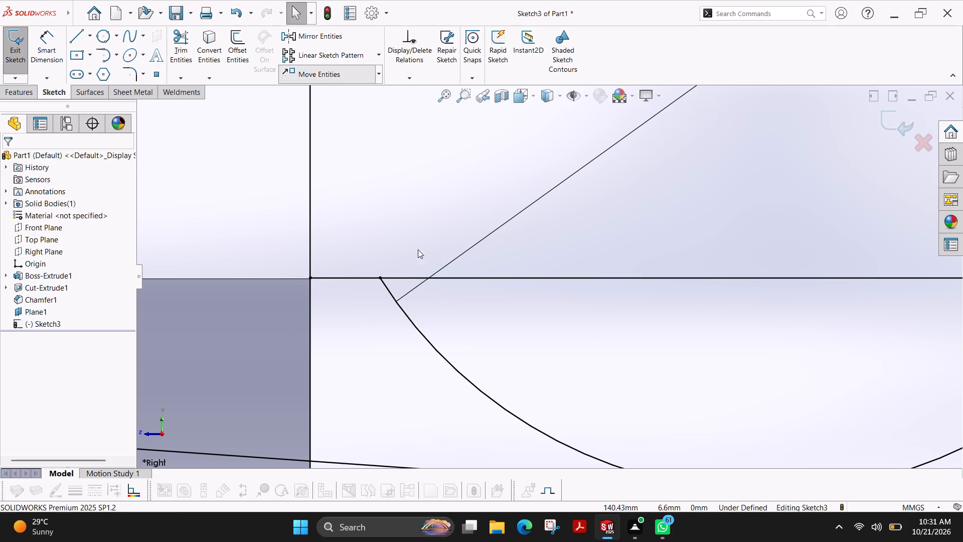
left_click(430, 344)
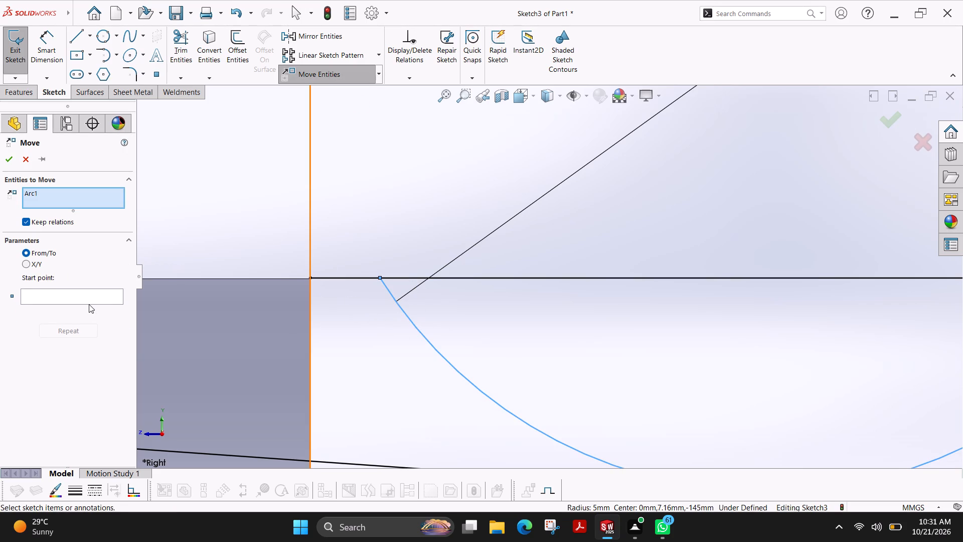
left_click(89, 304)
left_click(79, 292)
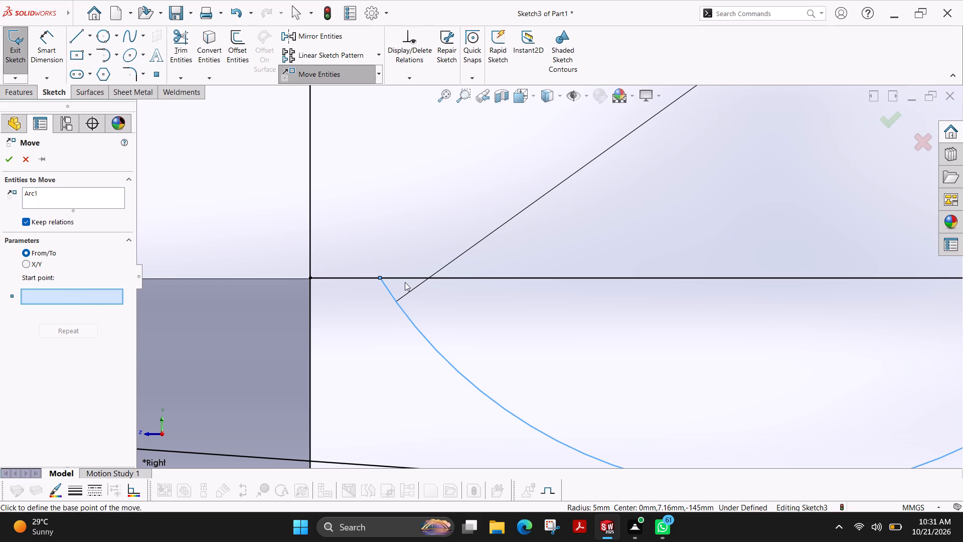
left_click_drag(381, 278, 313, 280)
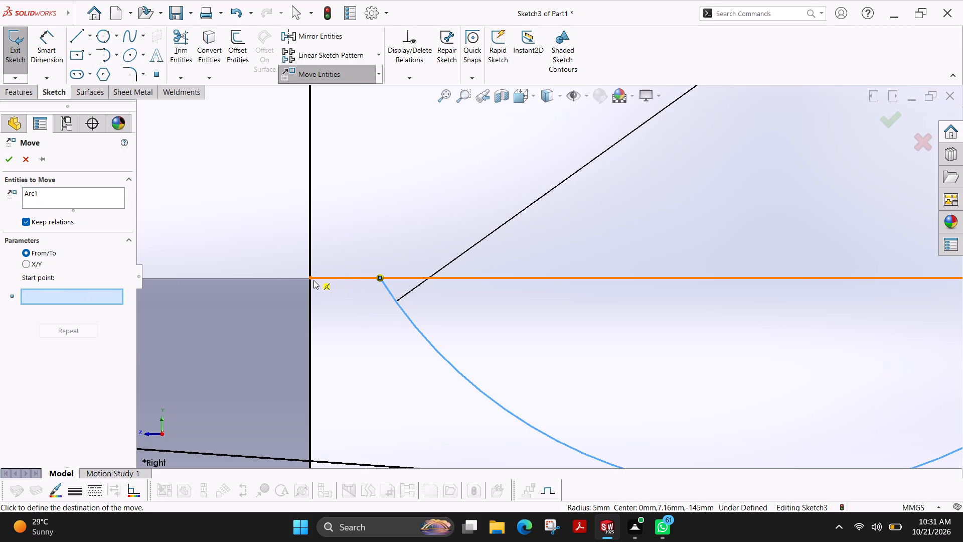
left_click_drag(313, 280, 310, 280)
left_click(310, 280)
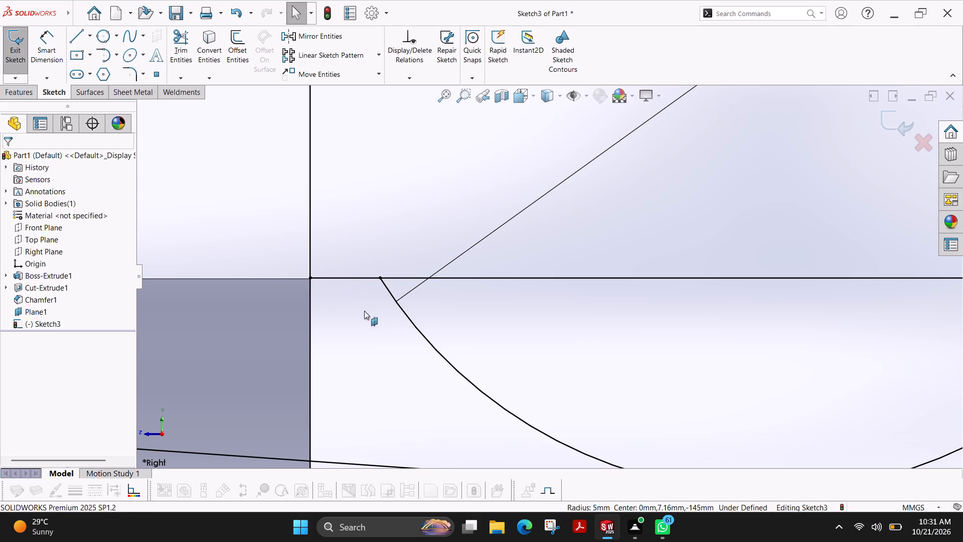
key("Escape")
Trim away the upper part of the circle, keeping only the arc below the horizontal line.
scroll(557, 297, "up", 7)
scroll(545, 208, "down", 1)
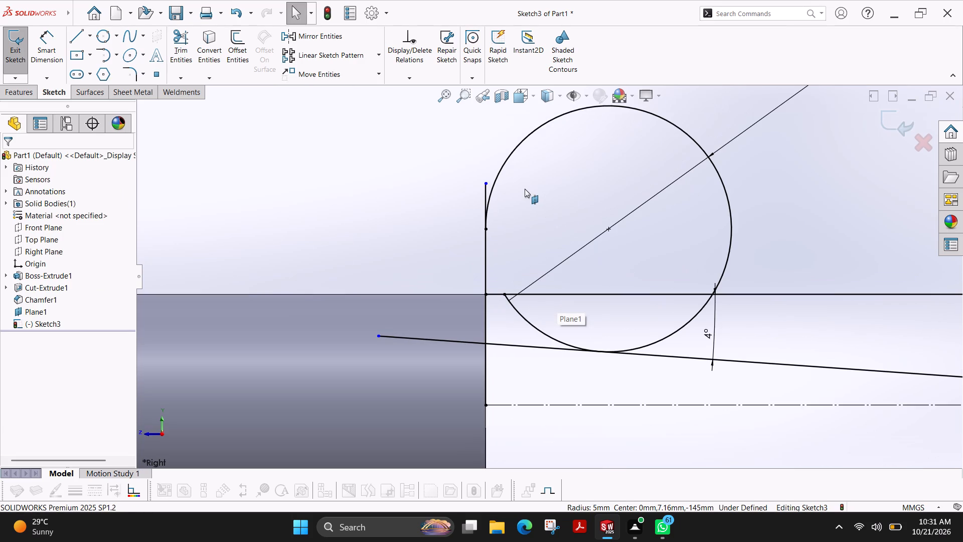
left_click(179, 46)
left_click_drag(499, 124, 540, 159)
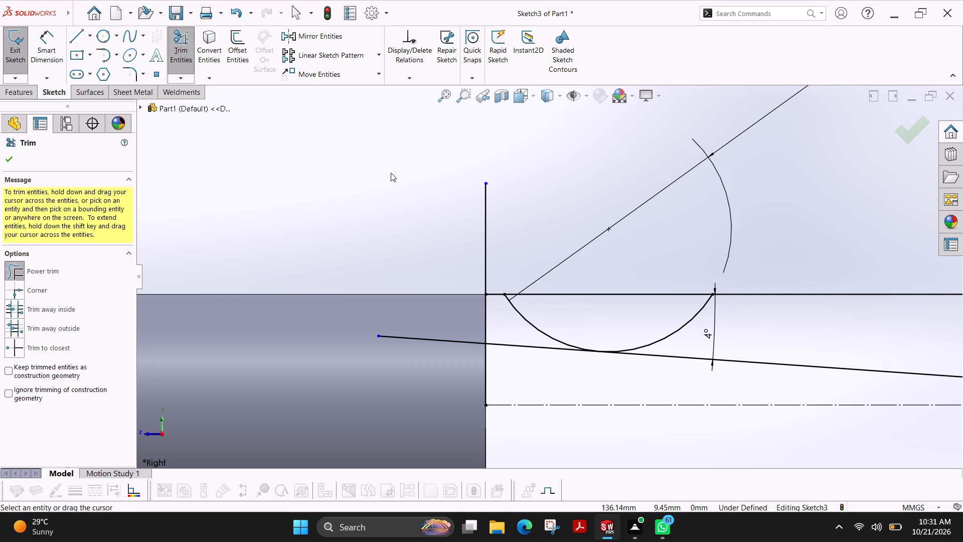
left_click(9, 156)
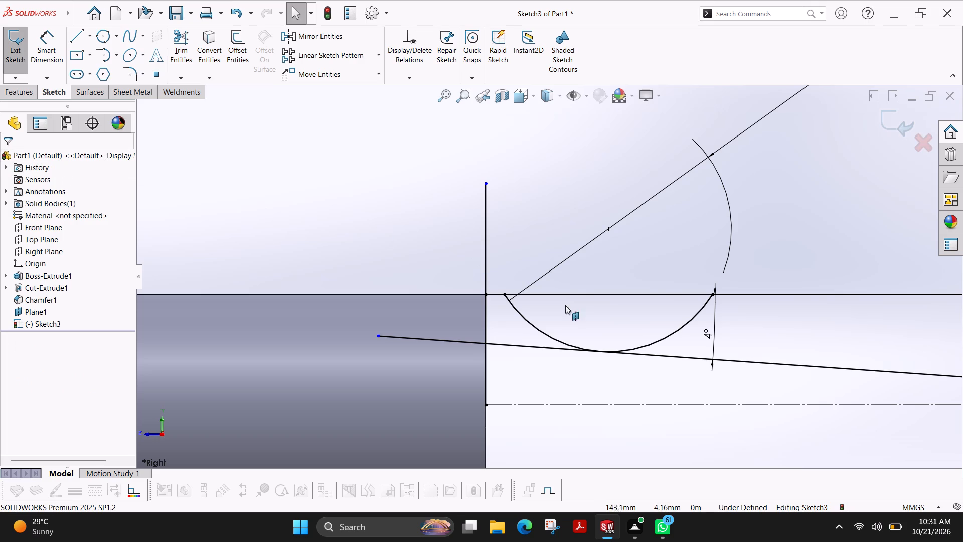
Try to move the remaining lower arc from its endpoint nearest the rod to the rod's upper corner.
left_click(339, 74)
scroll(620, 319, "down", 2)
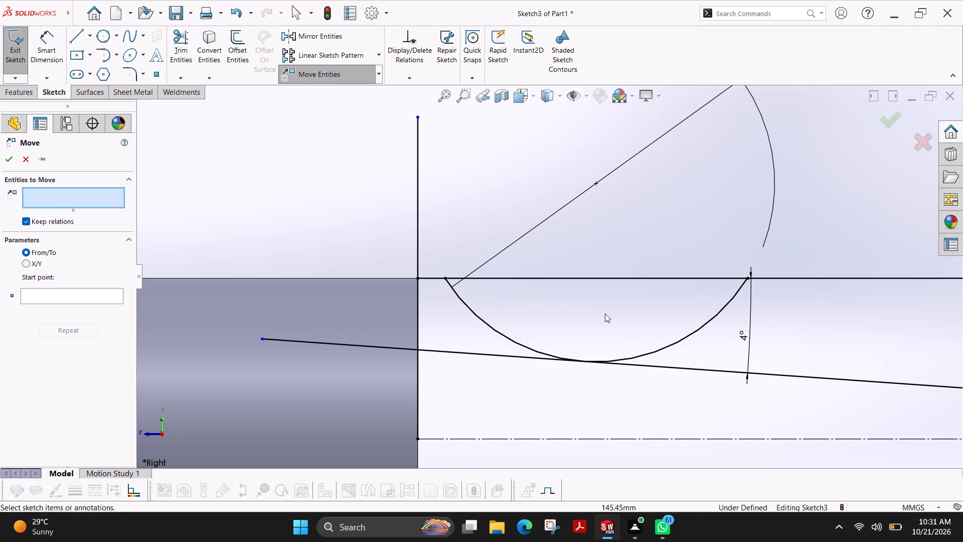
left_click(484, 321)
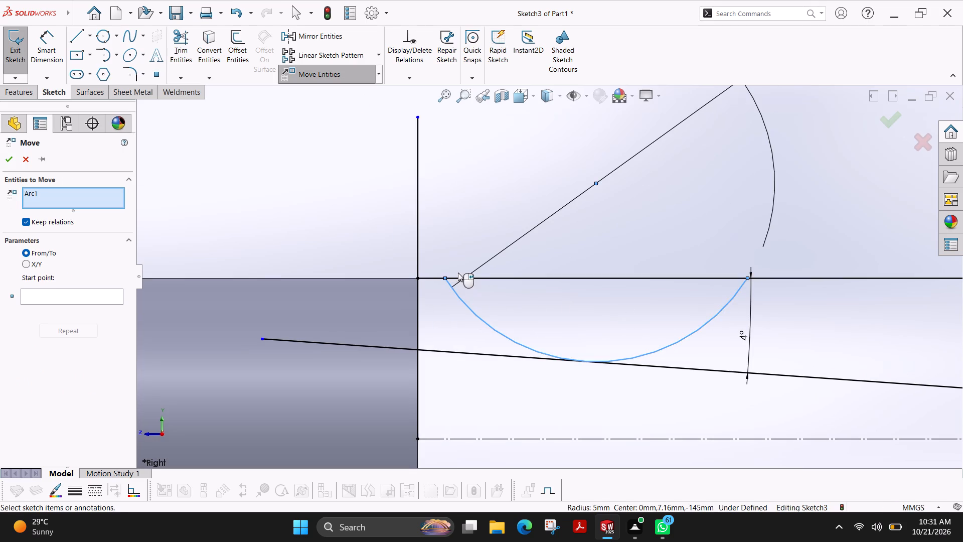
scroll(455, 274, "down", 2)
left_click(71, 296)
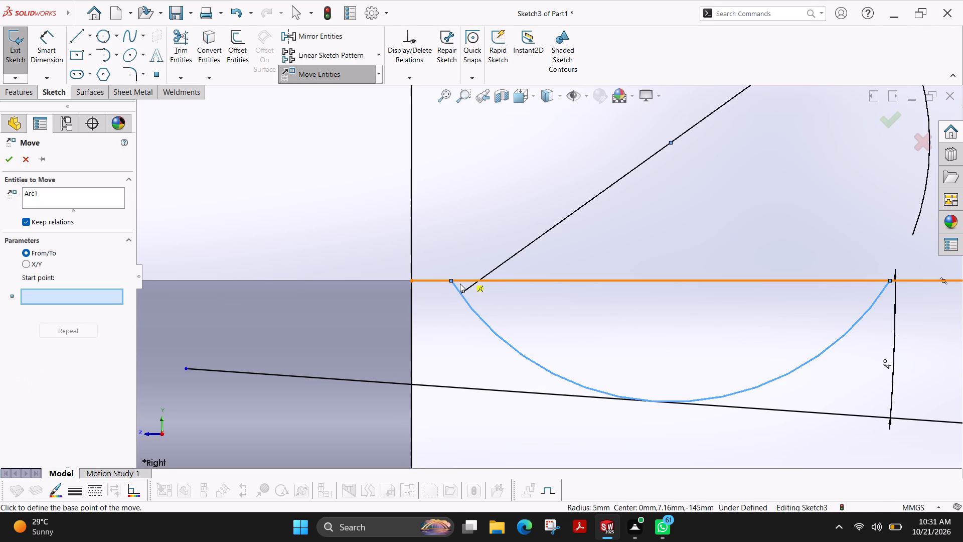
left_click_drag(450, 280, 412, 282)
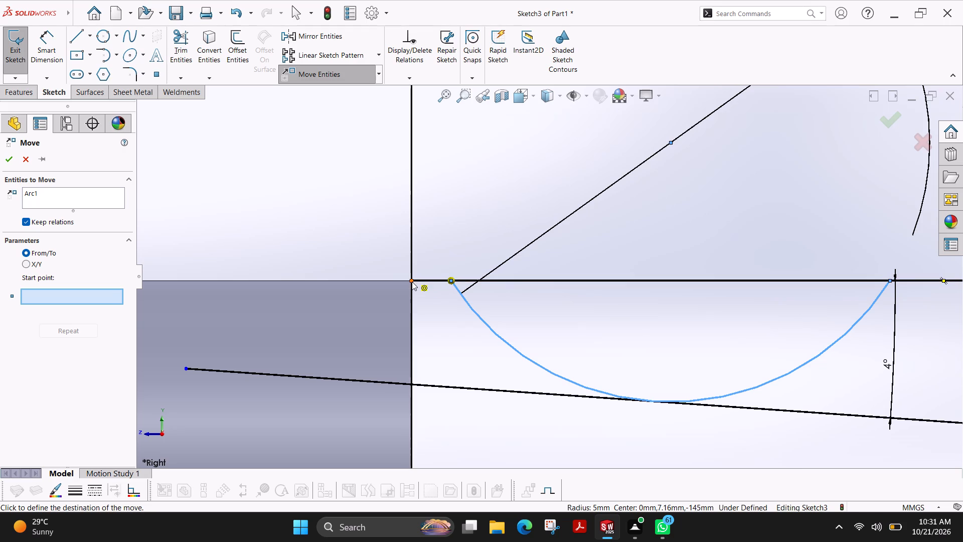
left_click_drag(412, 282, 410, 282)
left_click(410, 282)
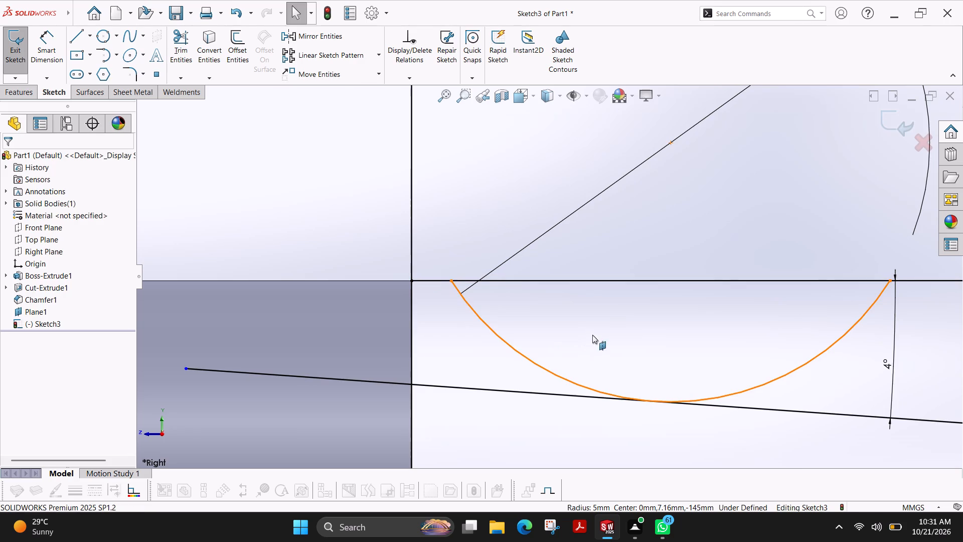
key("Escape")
Trim the arc's tip-side portion between its tangent point on the sloped taper line and the horizontal line.
left_click(189, 51)
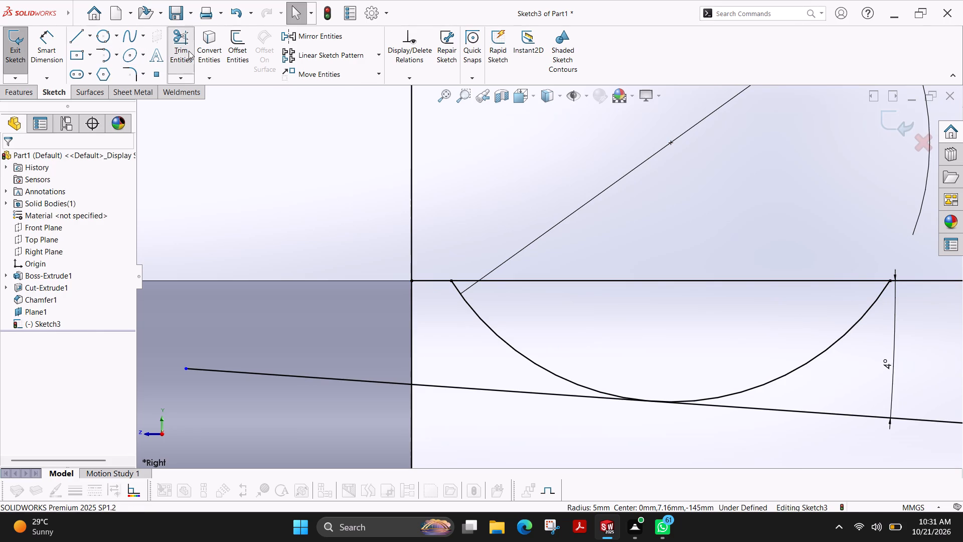
left_click_drag(797, 344, 835, 375)
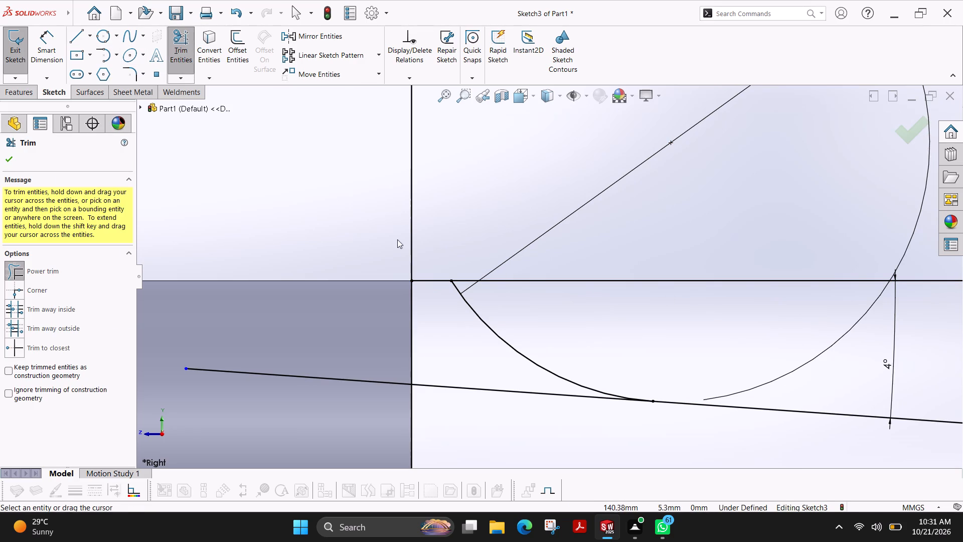
left_click(12, 162)
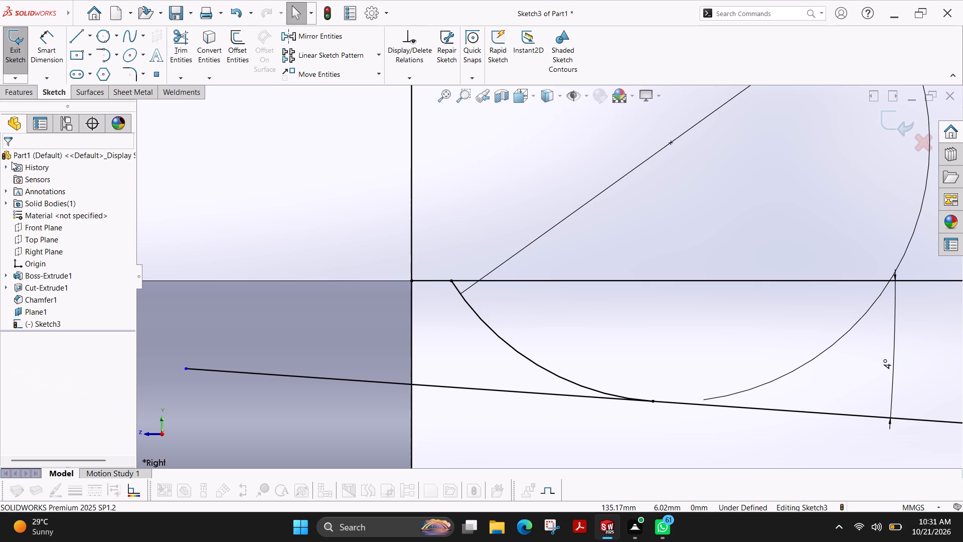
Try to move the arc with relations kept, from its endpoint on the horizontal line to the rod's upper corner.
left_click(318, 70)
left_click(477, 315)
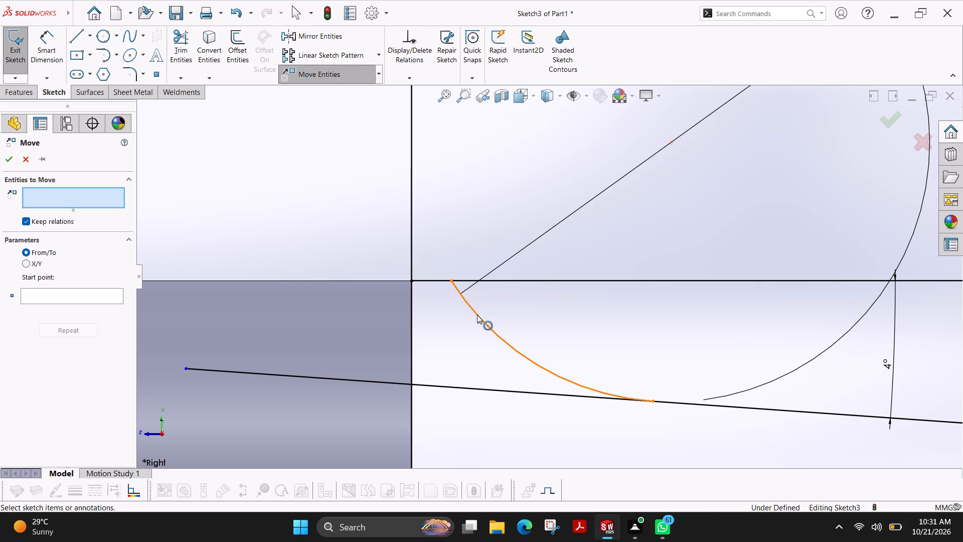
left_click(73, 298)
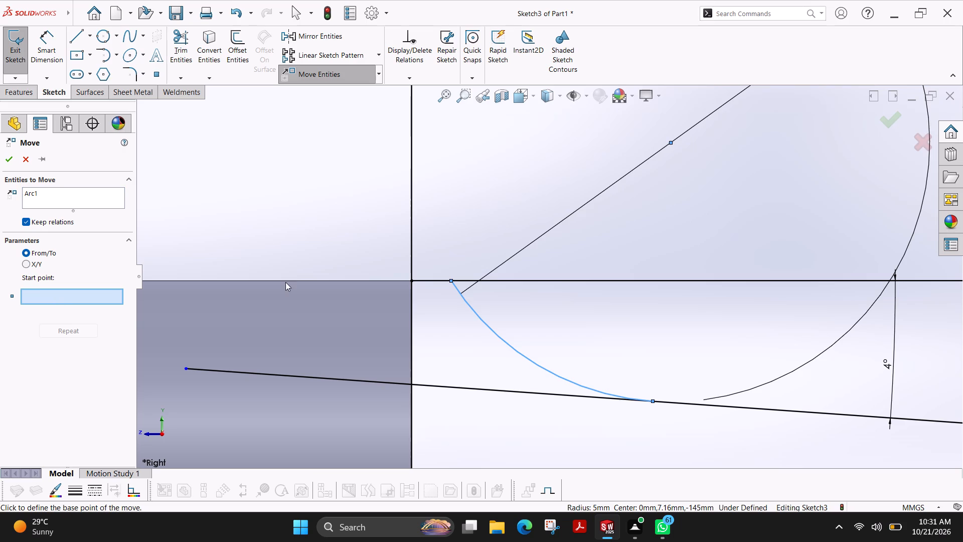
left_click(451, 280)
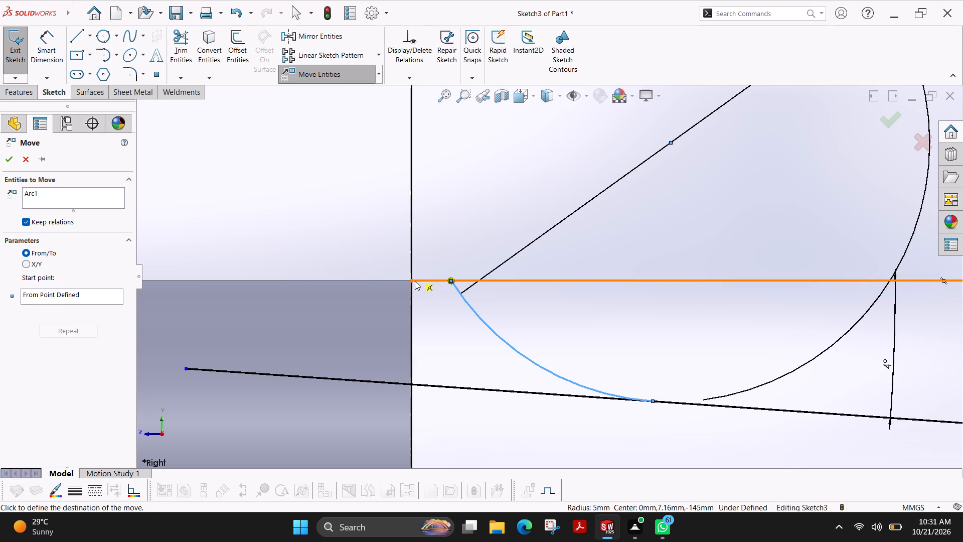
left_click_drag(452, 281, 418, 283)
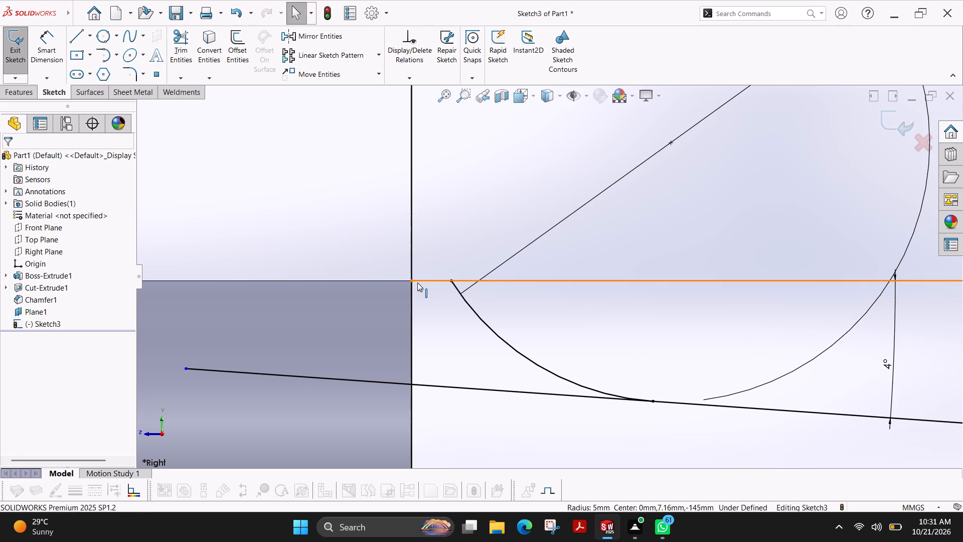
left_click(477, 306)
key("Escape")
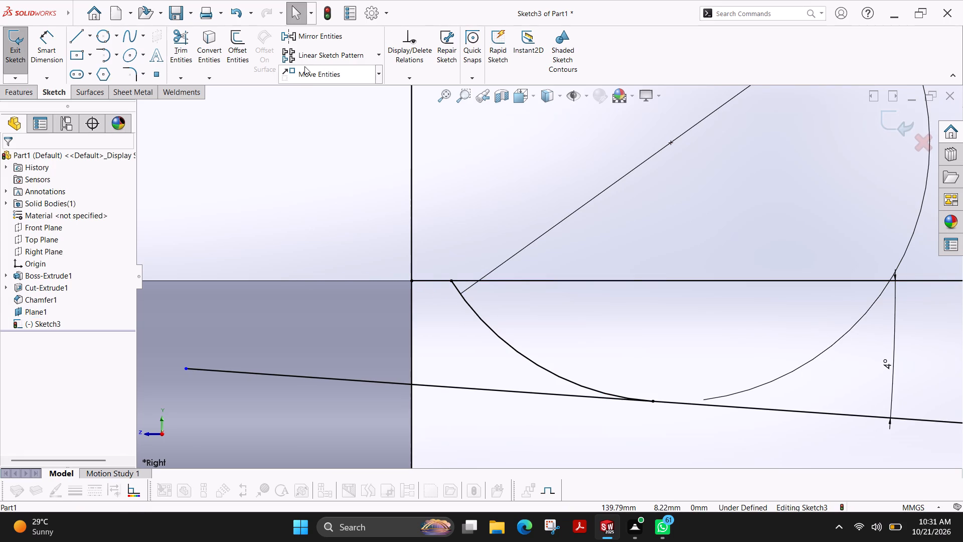
Turn off keeping relations for the Move command and try moving the arc from its upper endpoint.
left_click(307, 80)
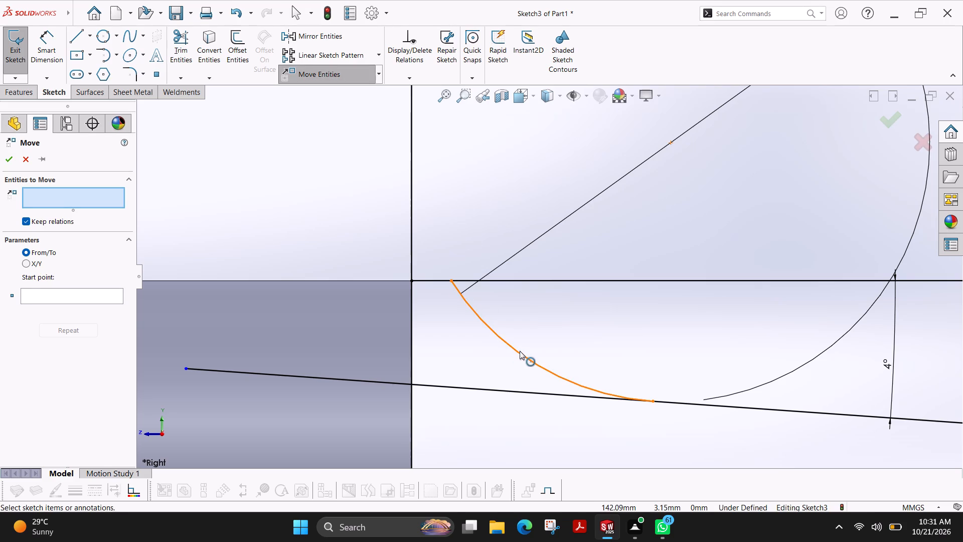
left_click(520, 351)
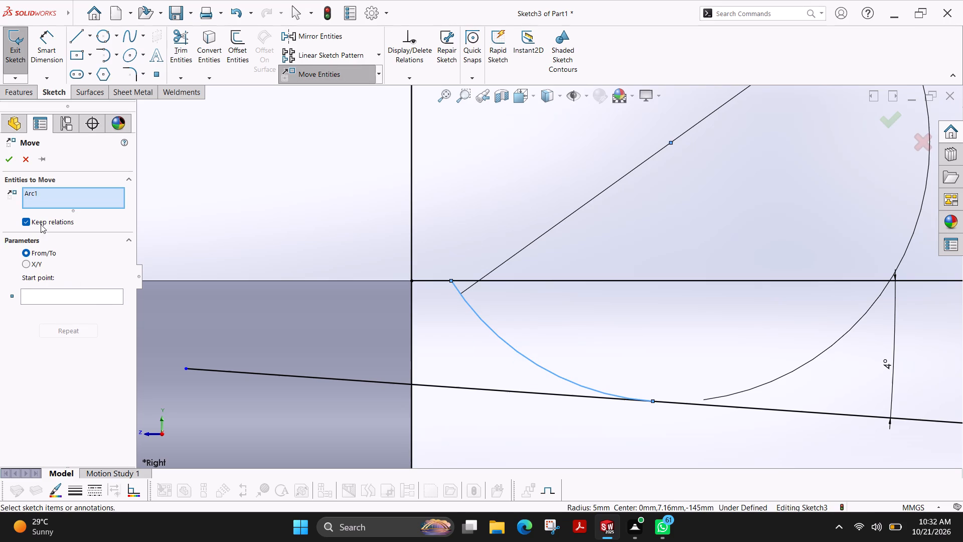
left_click(38, 222)
left_click_drag(450, 280, 430, 263)
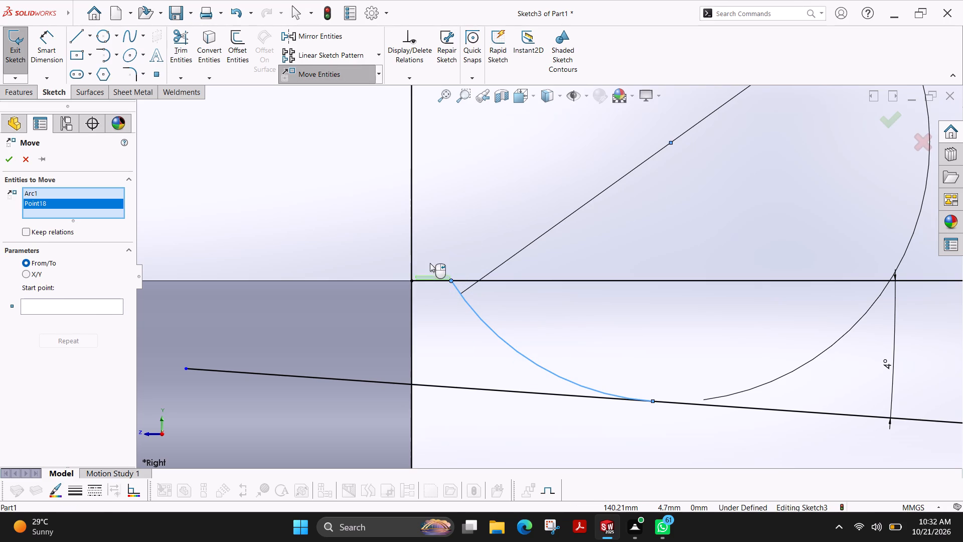
left_click_drag(430, 263, 457, 226)
key("Escape")
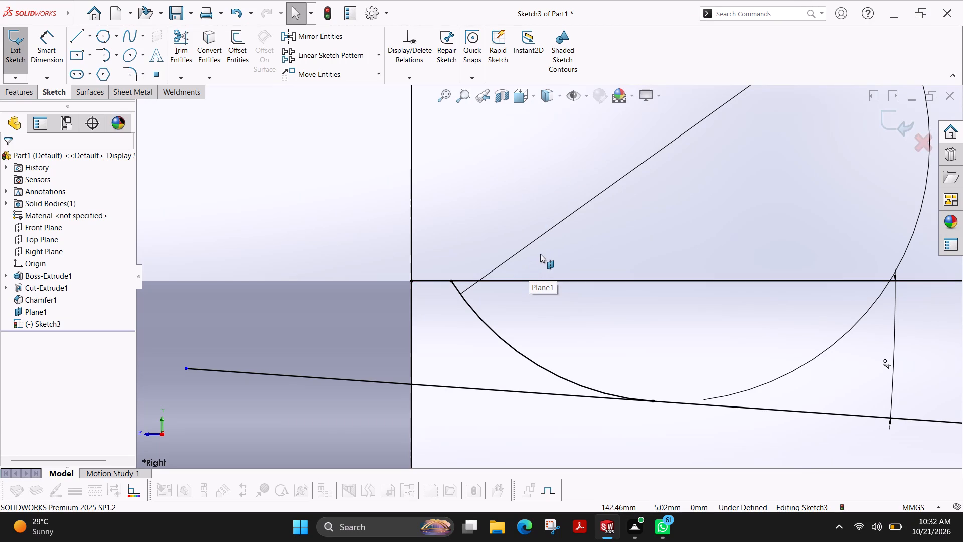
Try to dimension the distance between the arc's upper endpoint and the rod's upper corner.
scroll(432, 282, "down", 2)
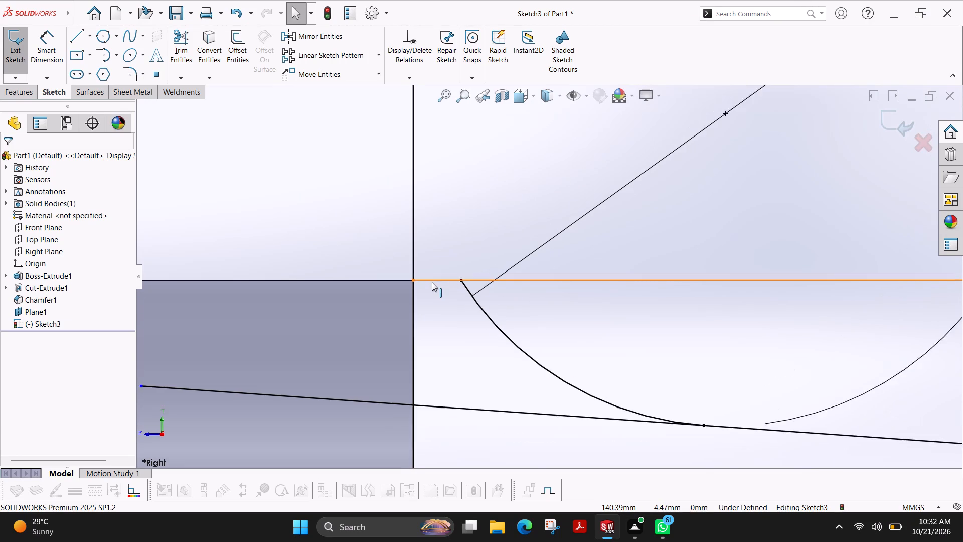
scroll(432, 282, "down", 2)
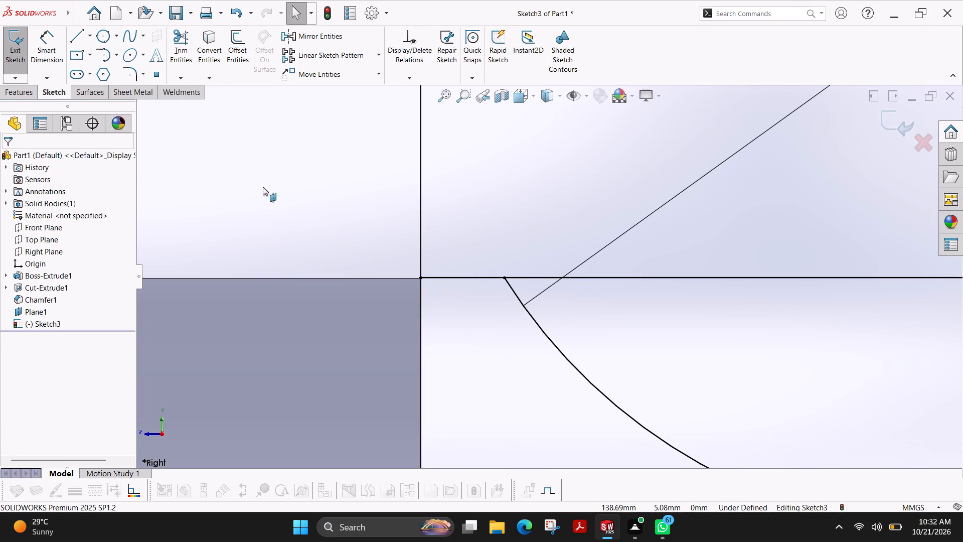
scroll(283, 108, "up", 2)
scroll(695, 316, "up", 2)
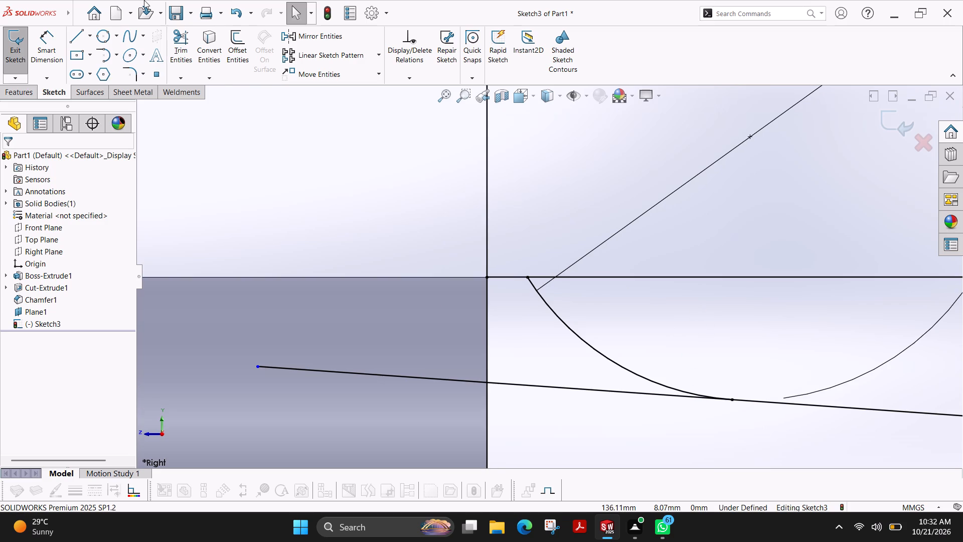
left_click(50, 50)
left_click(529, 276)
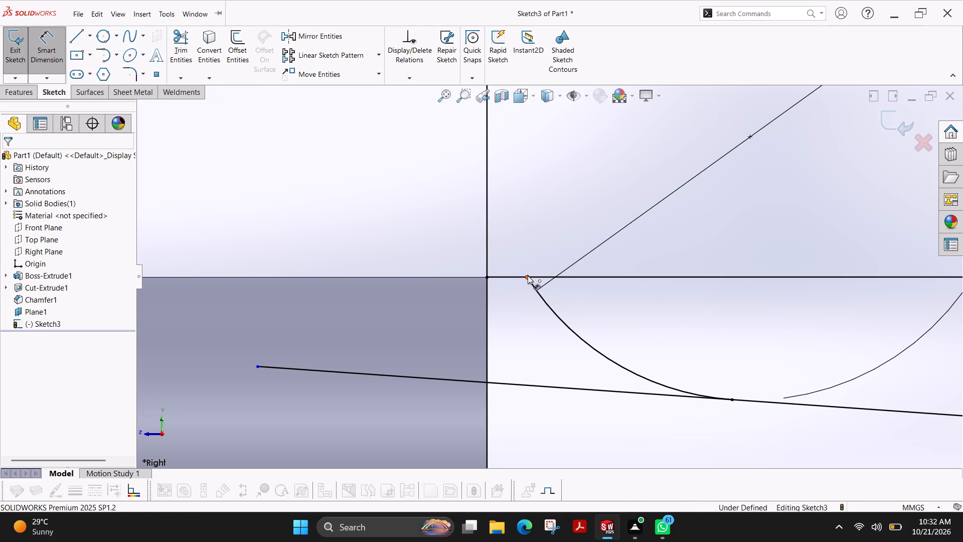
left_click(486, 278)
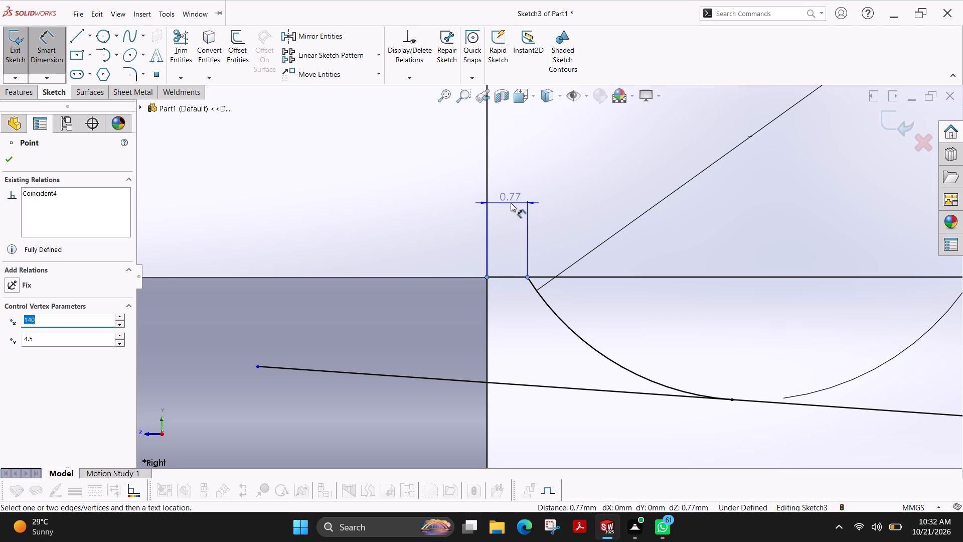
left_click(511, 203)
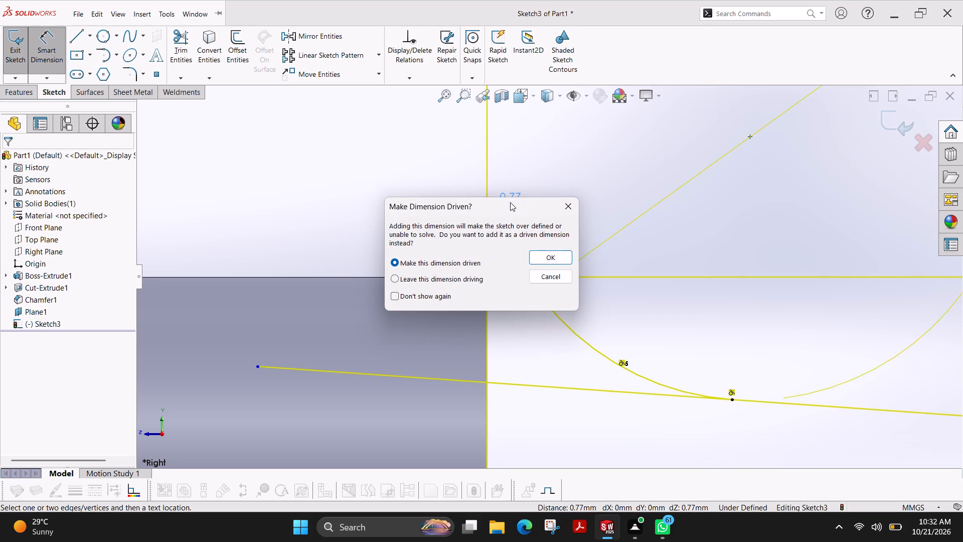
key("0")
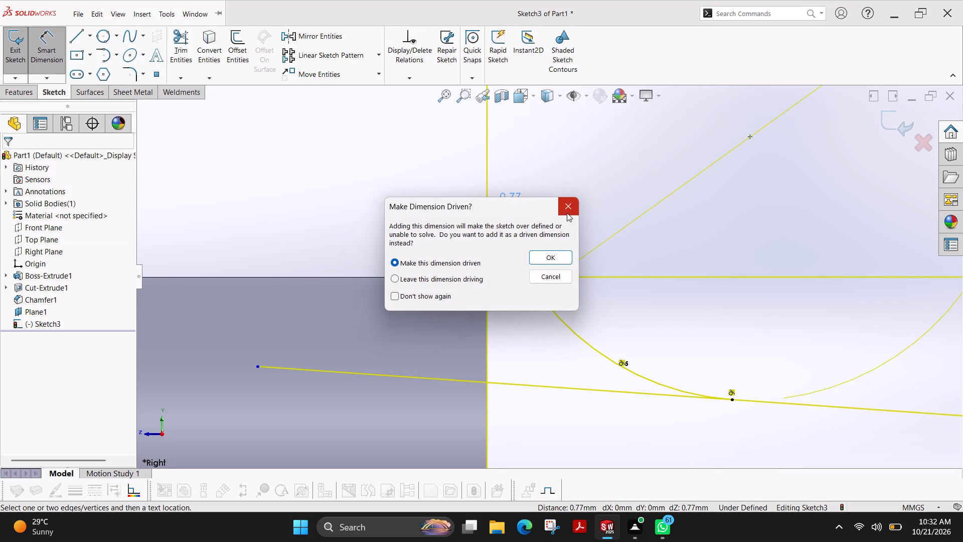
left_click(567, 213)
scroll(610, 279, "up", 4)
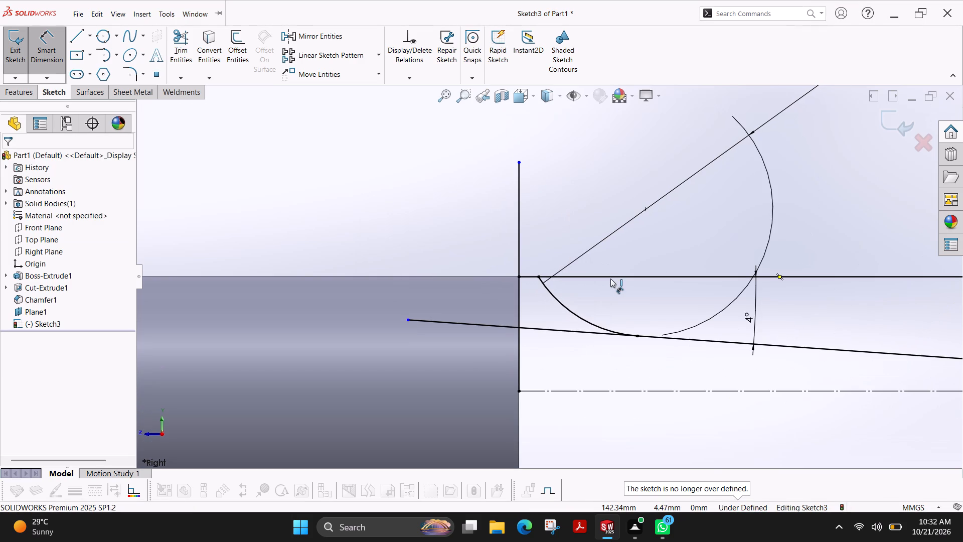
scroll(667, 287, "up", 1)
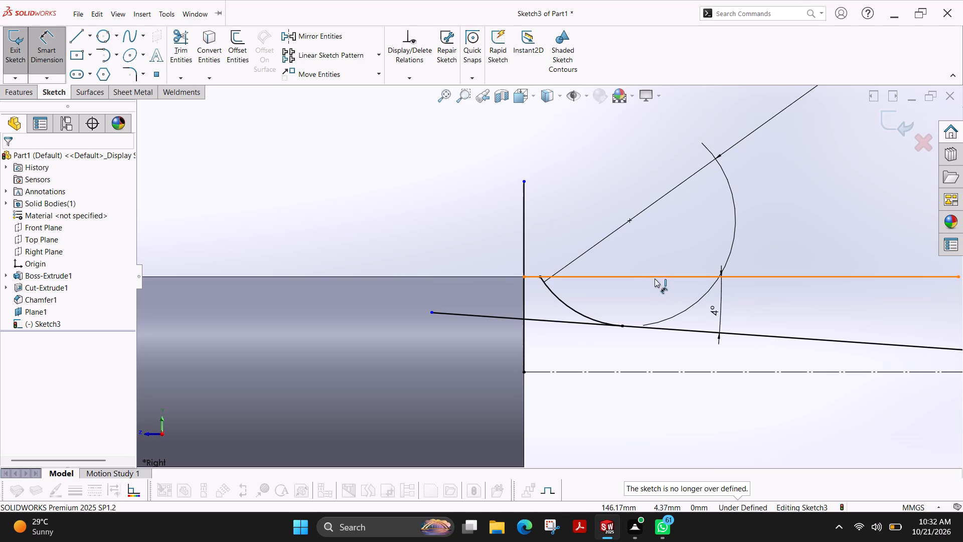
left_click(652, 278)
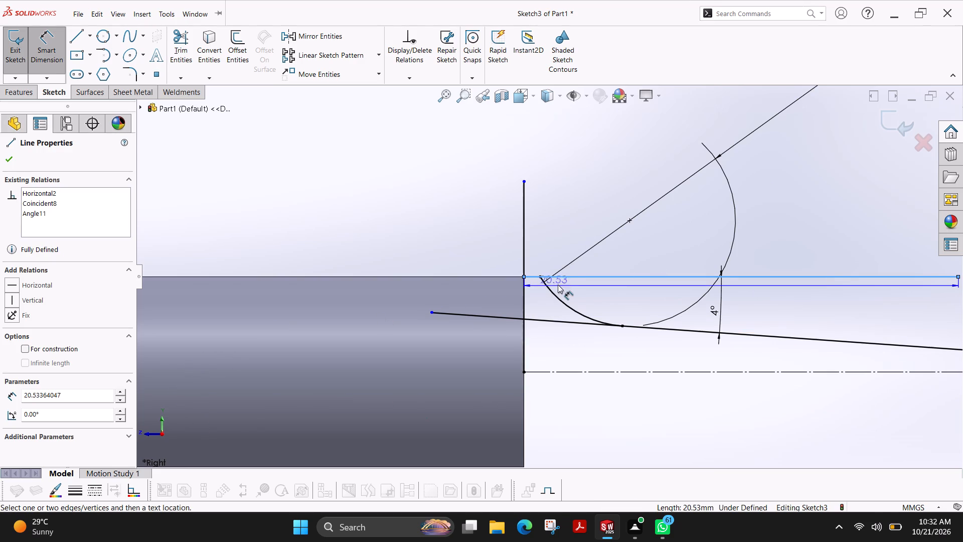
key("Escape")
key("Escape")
Convert the horizontal line extending from the rod's upper corner to construction geometry.
left_click(810, 279)
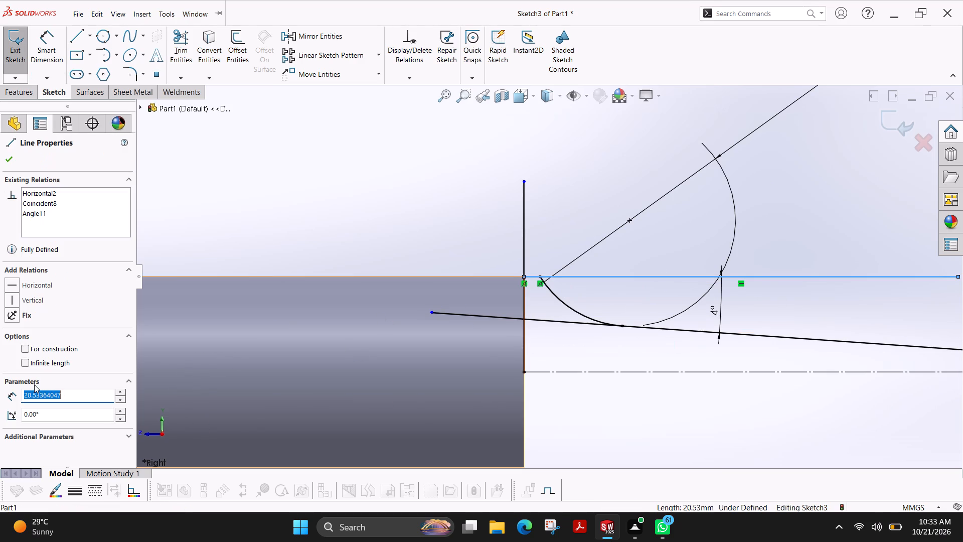
left_click(28, 349)
left_click(11, 163)
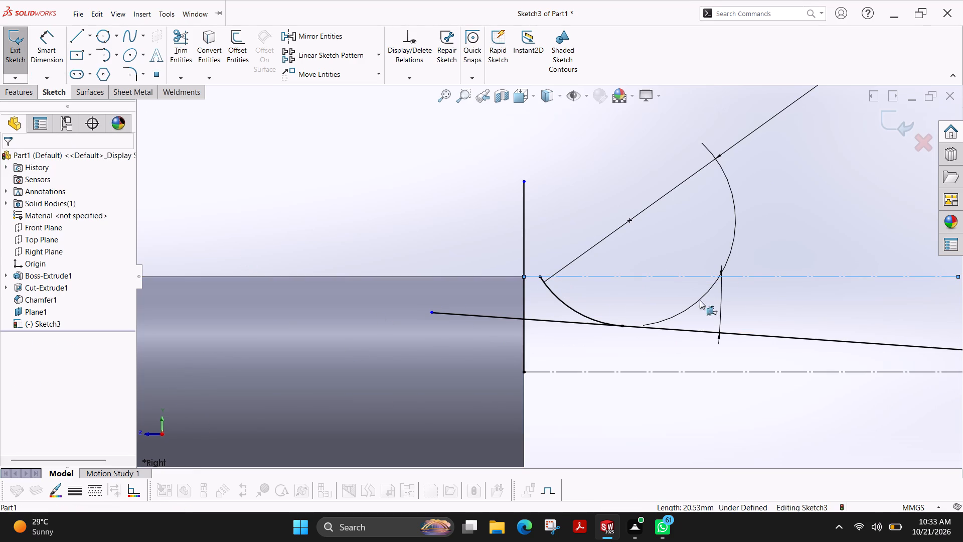
key("Escape")
Delete the vertical sketch line running along the rod's end face.
scroll(775, 303, "down", 1)
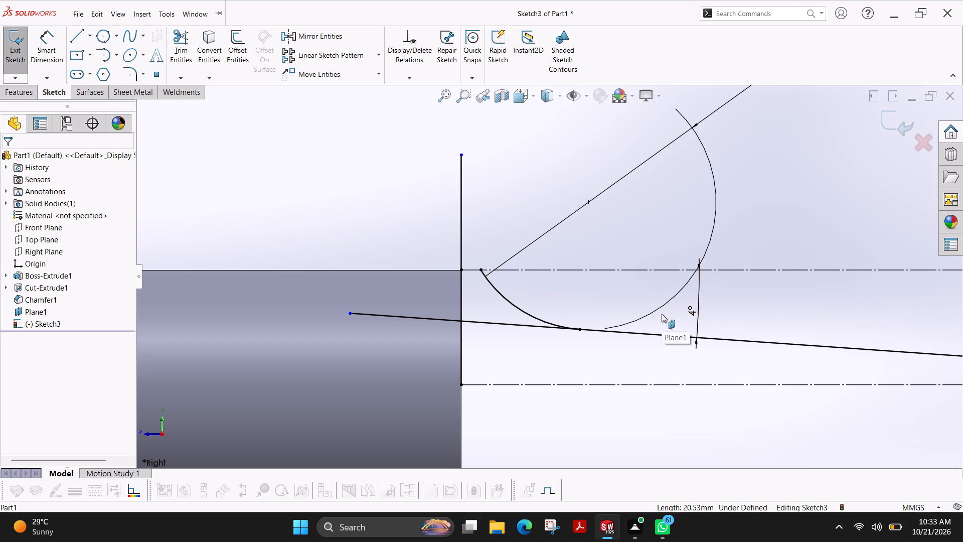
left_click(458, 225)
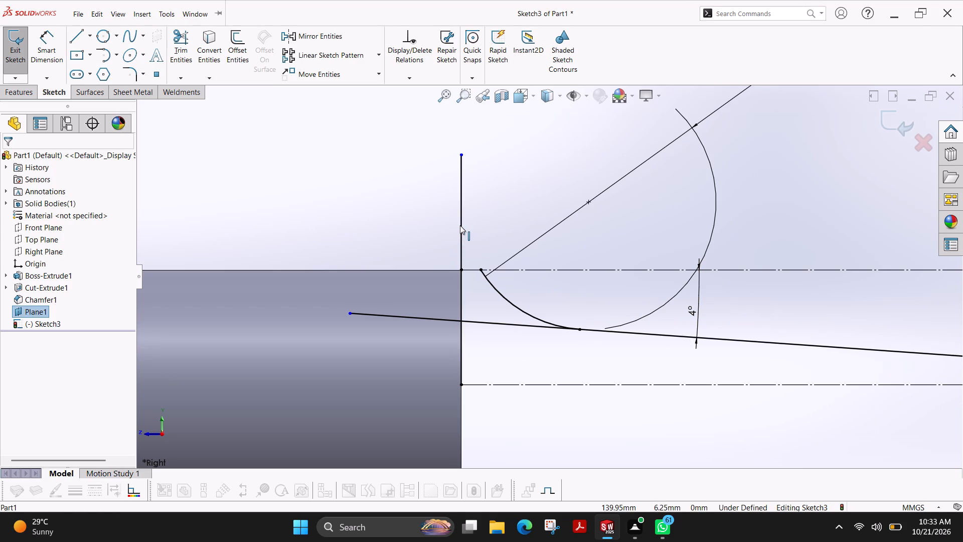
left_click(460, 225)
key("Delete")
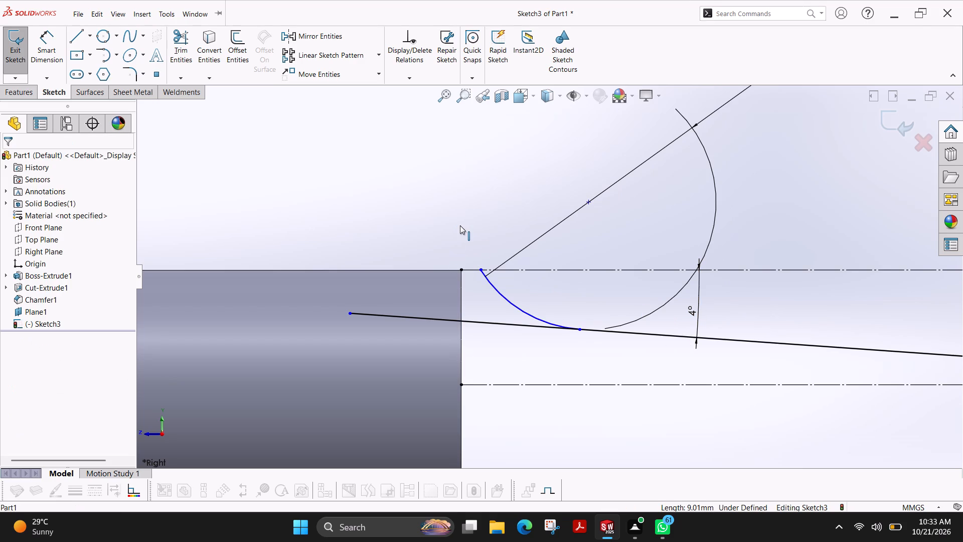
Move the arc without keeping relations, from its upper endpoint to the rod's upper corner.
scroll(487, 281, "down", 4)
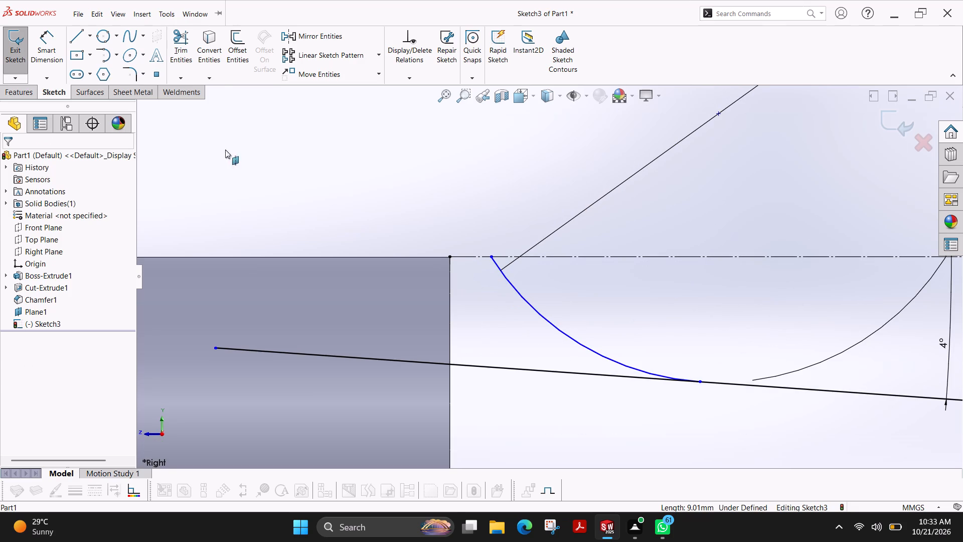
left_click(329, 74)
left_click(536, 310)
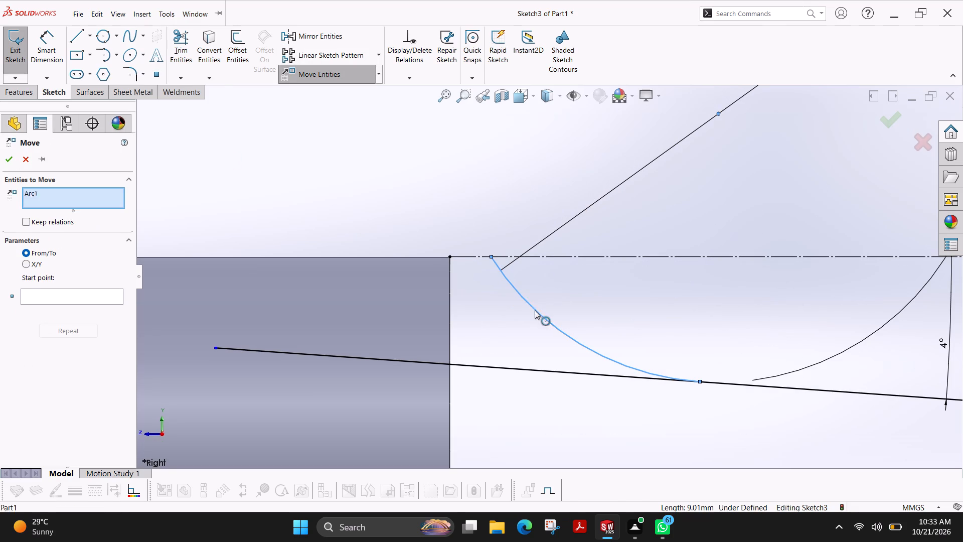
left_click(103, 300)
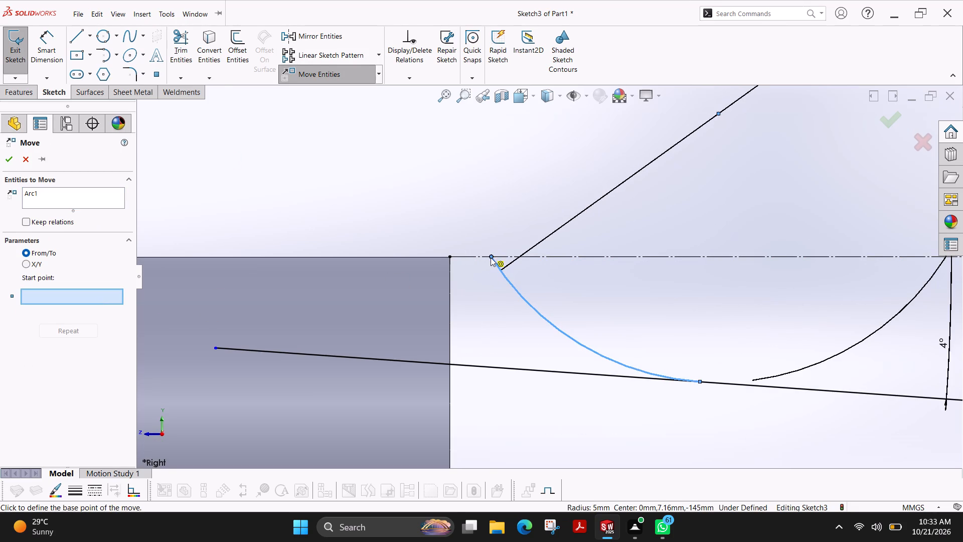
left_click_drag(491, 257, 449, 257)
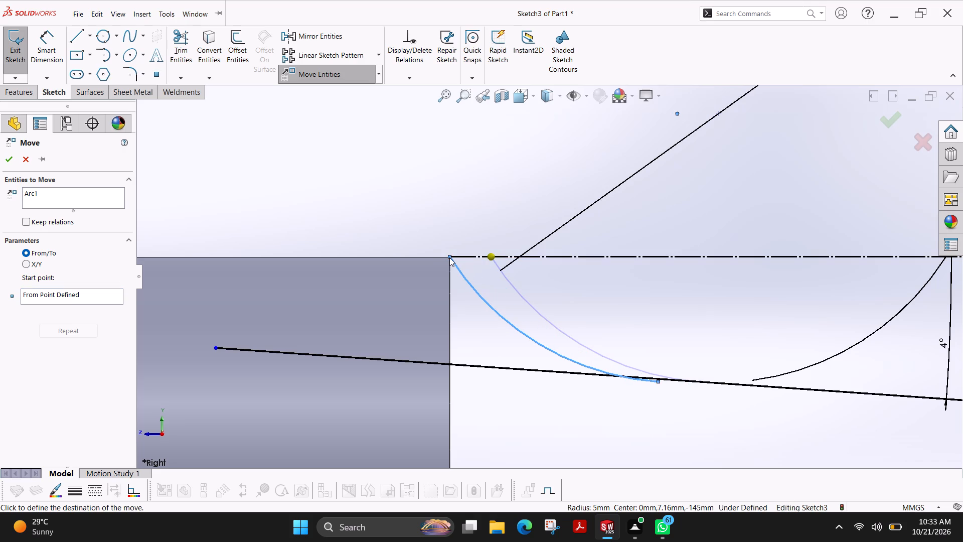
left_click_drag(449, 257, 449, 258)
left_click_drag(449, 258, 448, 258)
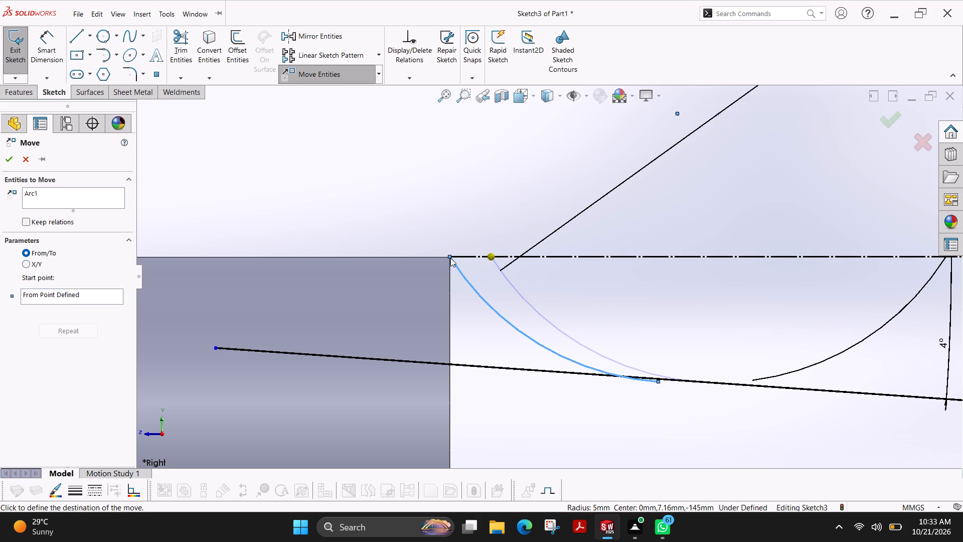
left_click(450, 258)
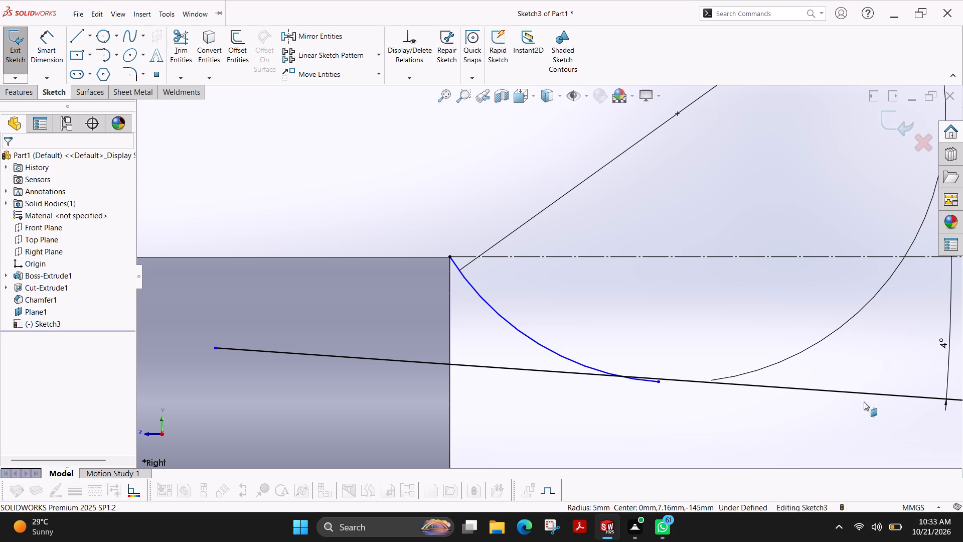
Trim the part of the blue arc that extends past the 4° tapered line.
scroll(688, 346, "down", 4)
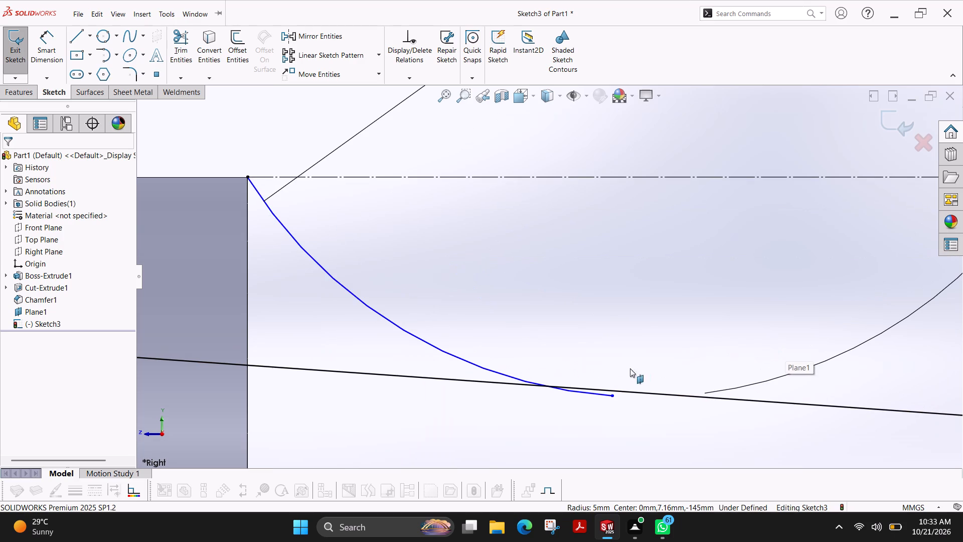
scroll(580, 374, "down", 2)
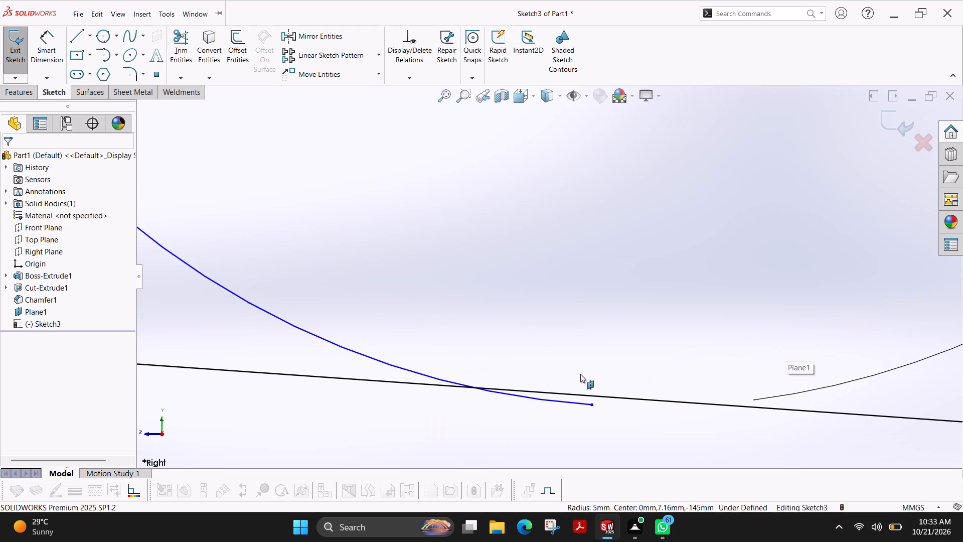
left_click(183, 39)
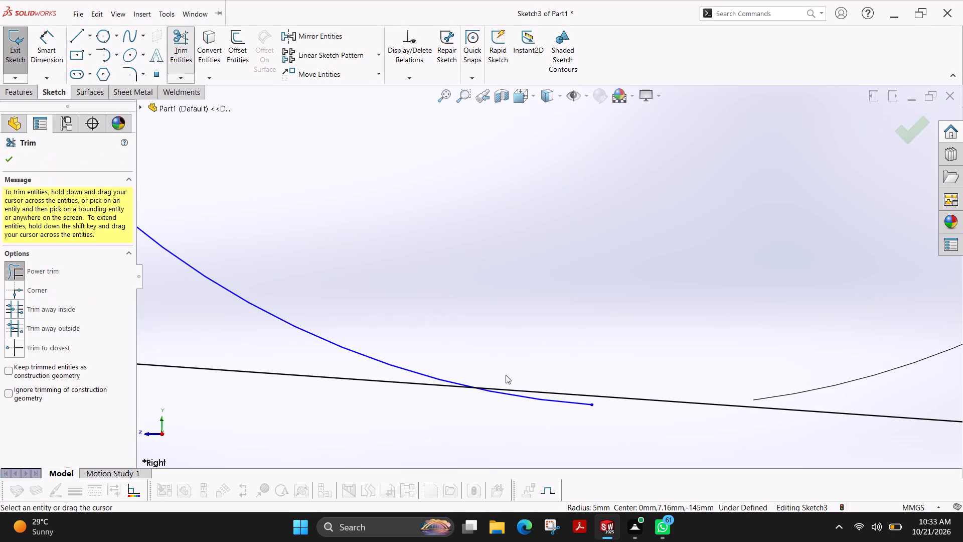
left_click_drag(550, 418, 572, 401)
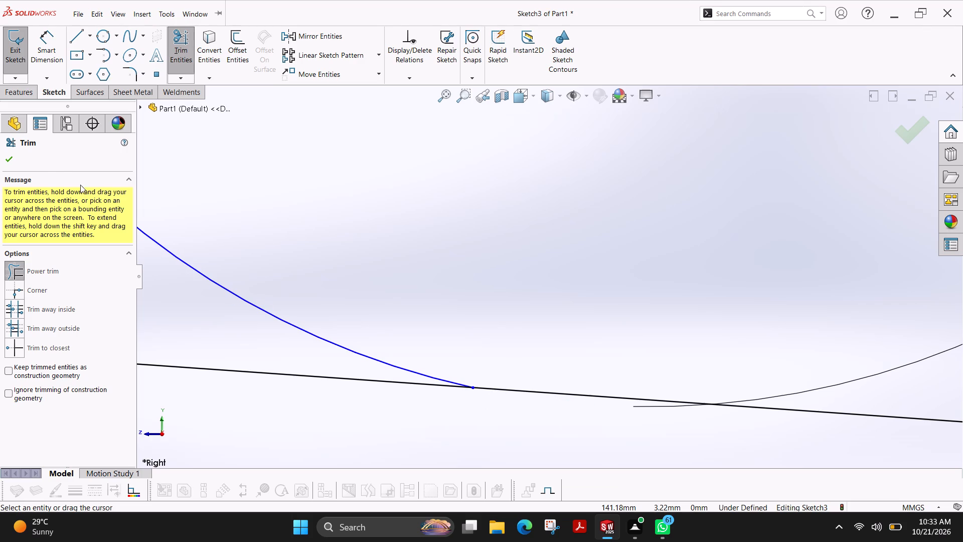
left_click(7, 161)
Reposition the arc's 10 mm diameter dimension to the upper left of the arc, above the rod.
scroll(442, 201, "up", 4)
scroll(651, 231, "up", 3)
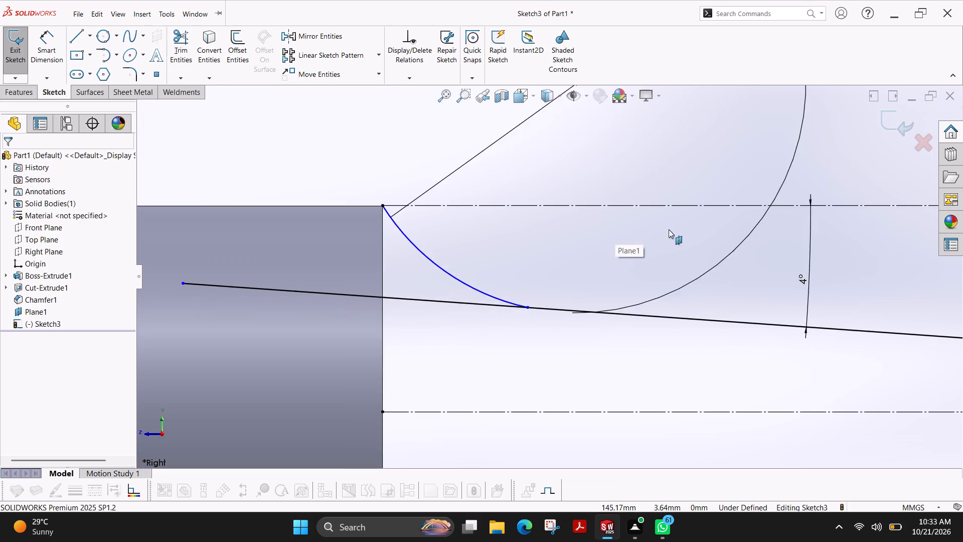
scroll(727, 183, "up", 3)
scroll(717, 137, "up", 2)
scroll(670, 150, "up", 4)
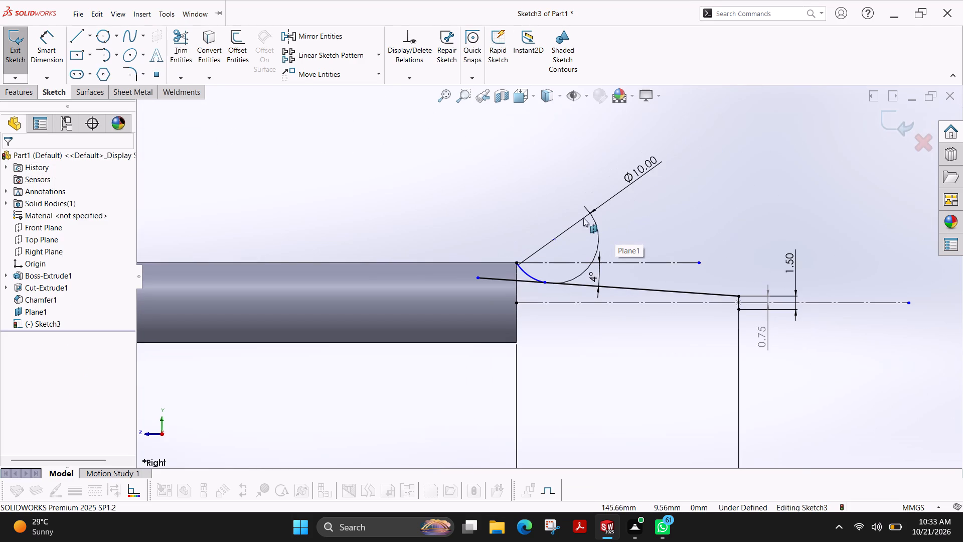
left_click_drag(593, 210, 597, 234)
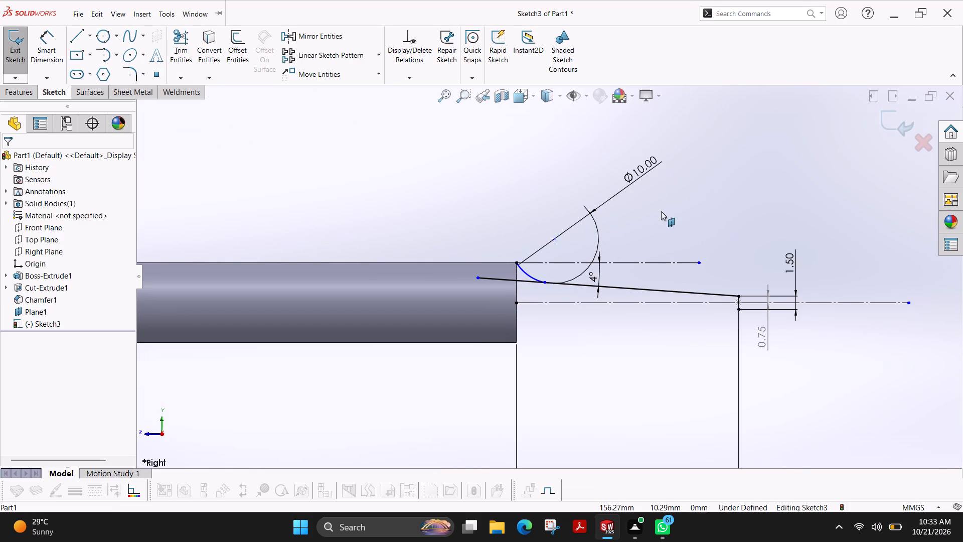
left_click(661, 211)
left_click_drag(641, 171, 476, 260)
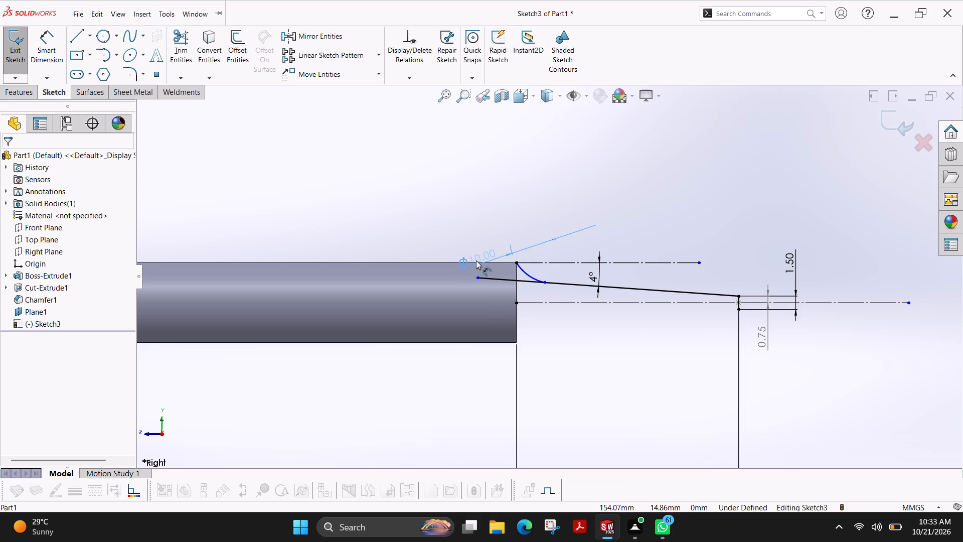
left_click_drag(476, 260, 462, 183)
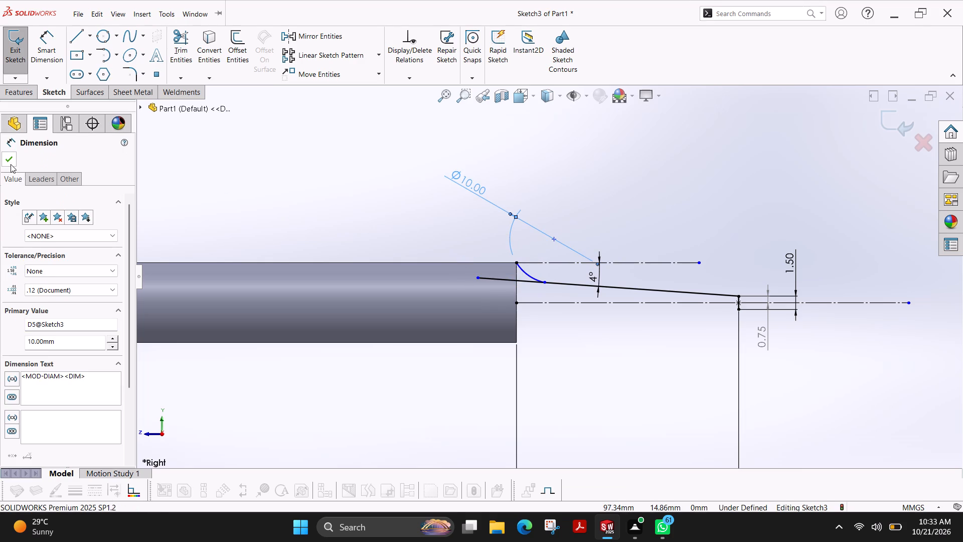
left_click(9, 164)
Trim the part of the tapered line that runs from the arc's lower end into the rod.
scroll(744, 226, "down", 3)
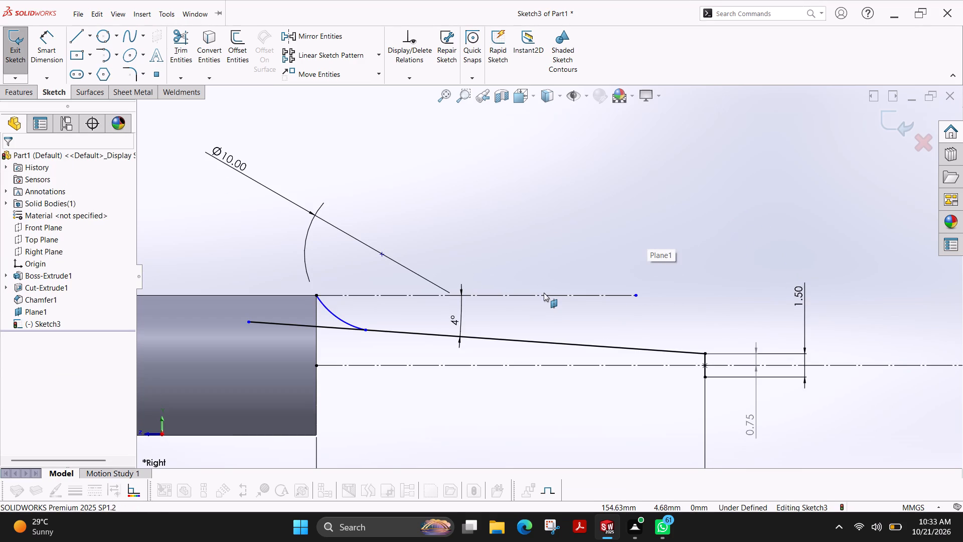
scroll(720, 384, "up", 1)
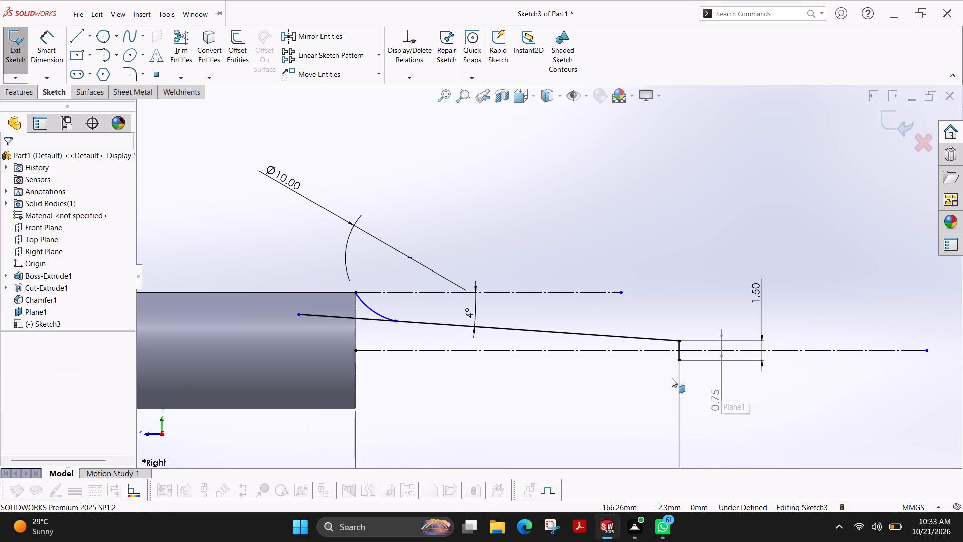
left_click(180, 44)
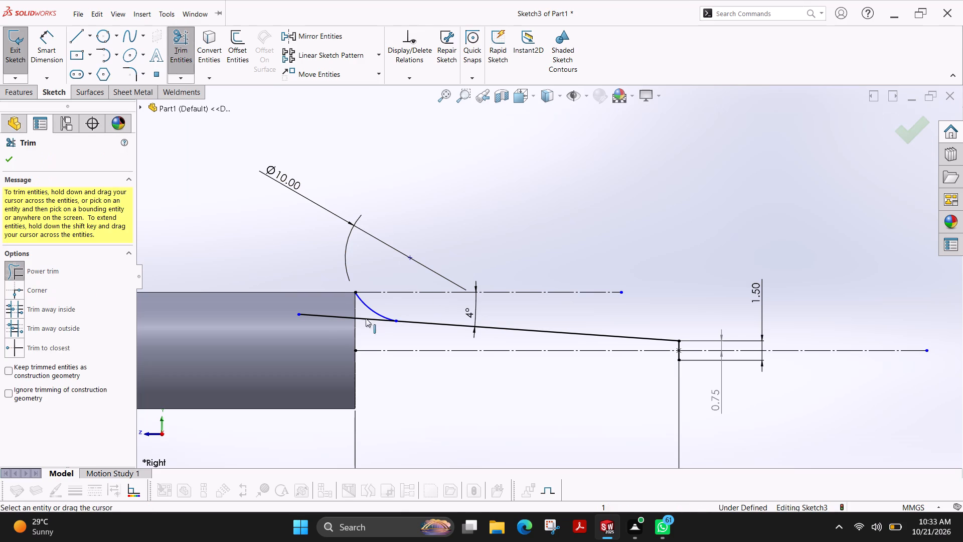
left_click_drag(327, 299, 342, 331)
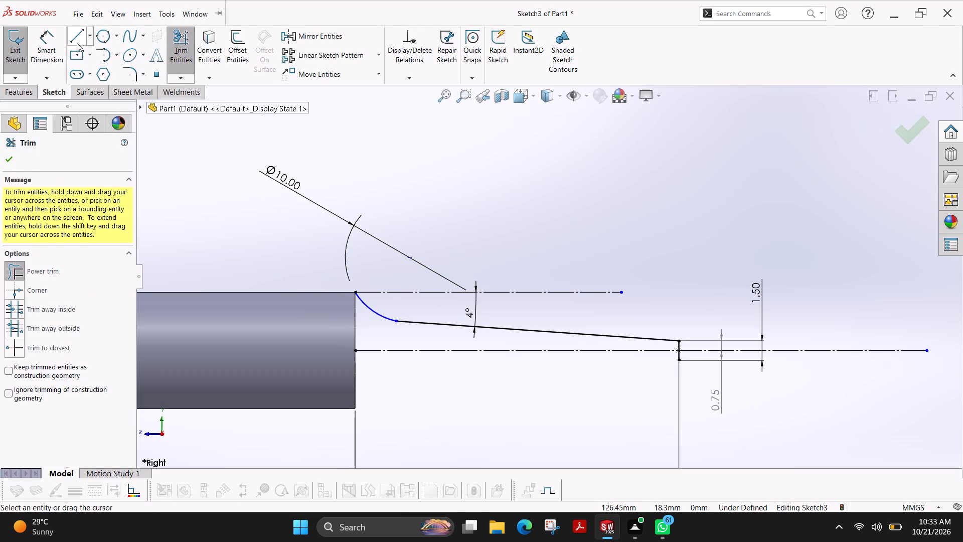
Sketch a line about 5.5 mm long from the rod's upper corner back along the rod's upper edge.
left_click(77, 43)
left_click(356, 294)
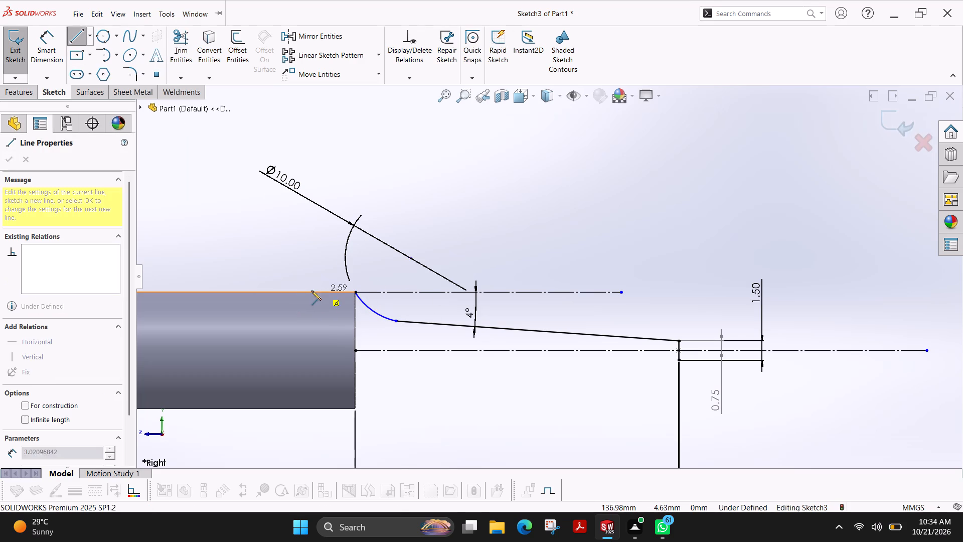
left_click(284, 292)
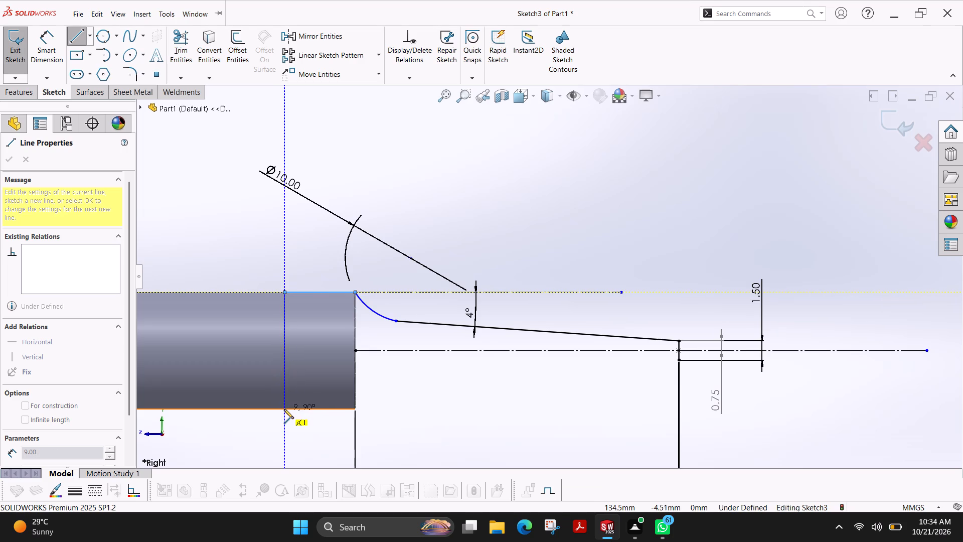
key("Escape")
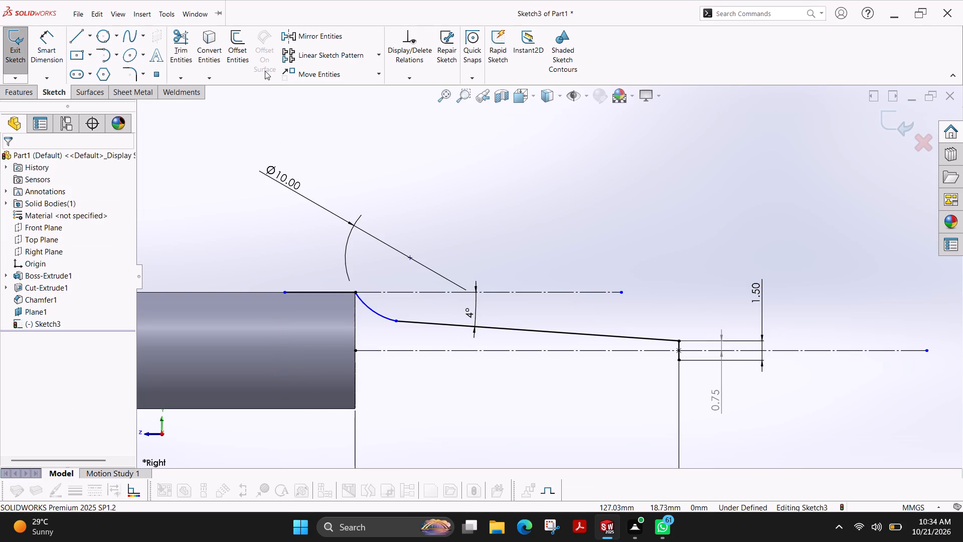
Mirror the short upper-edge line, the arc and the tapered line about the rod's horizontal centerline.
left_click(338, 38)
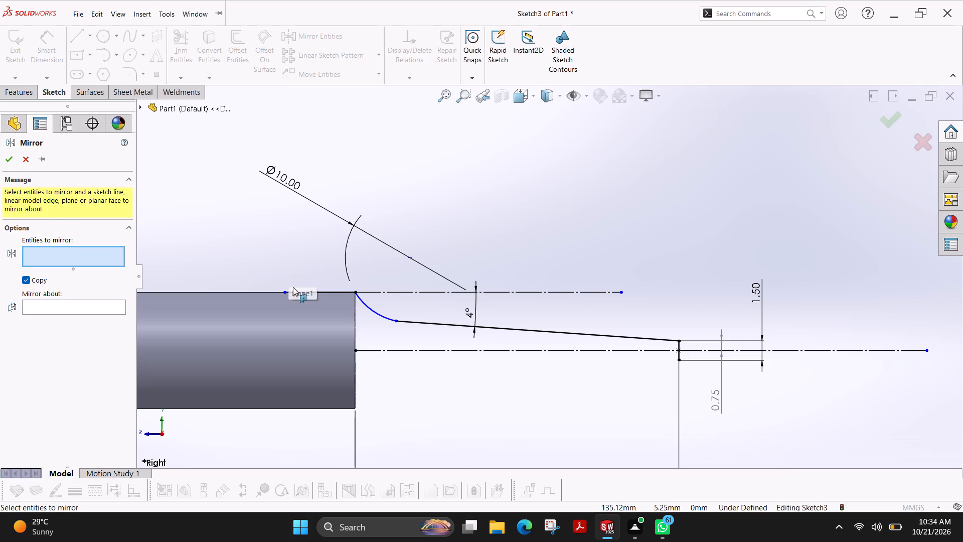
left_click(319, 291)
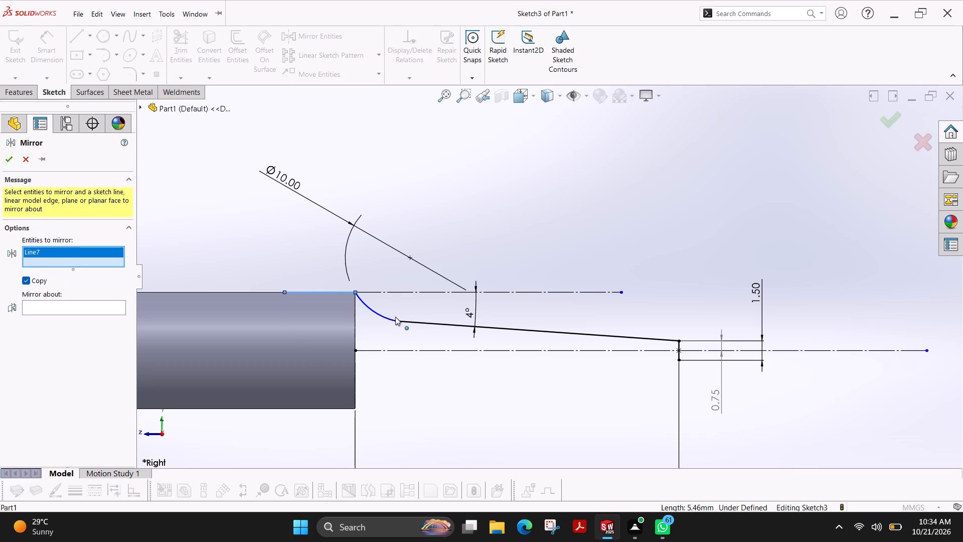
left_click(378, 314)
left_click(442, 323)
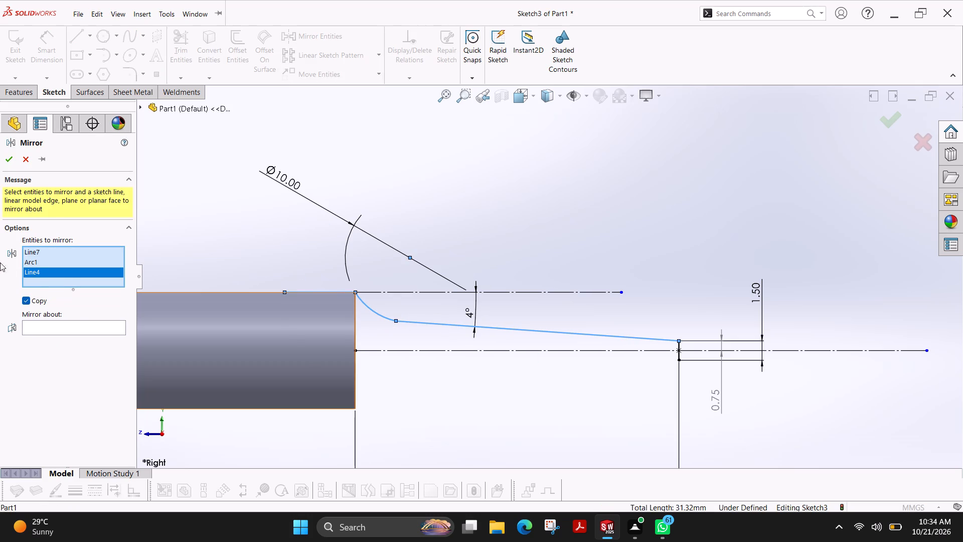
left_click(64, 328)
left_click(388, 349)
left_click(9, 164)
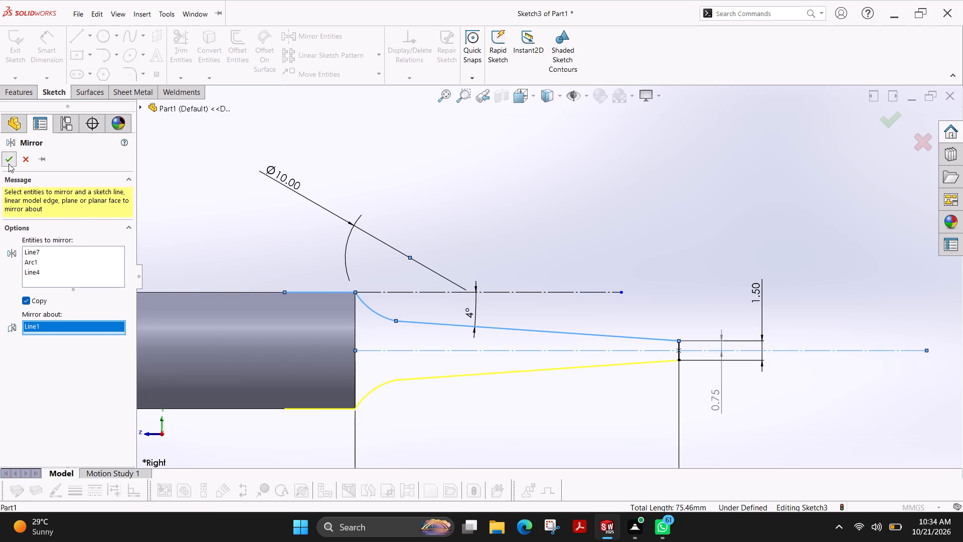
Close the tip profile with a 9 mm vertical line joining the inner ends of the two short edge lines.
left_click(81, 39)
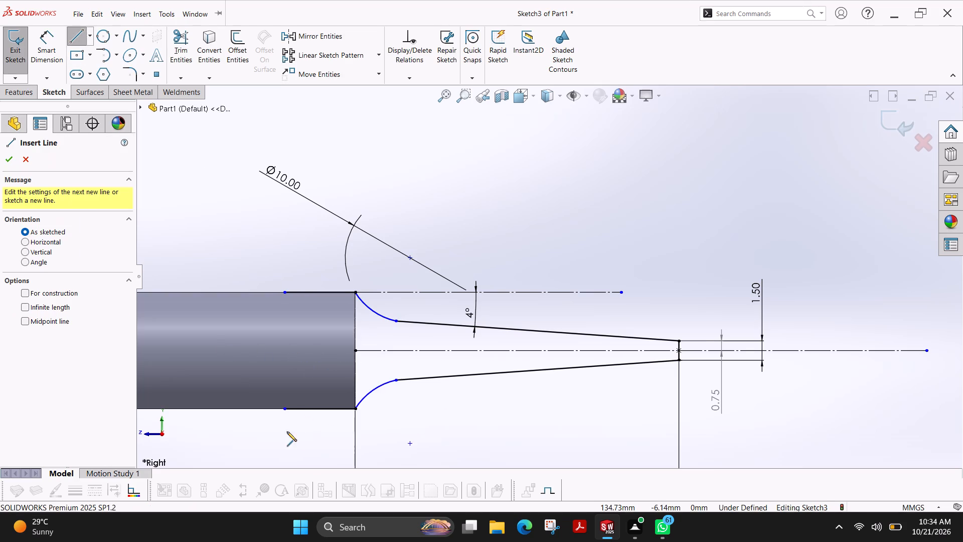
left_click(284, 409)
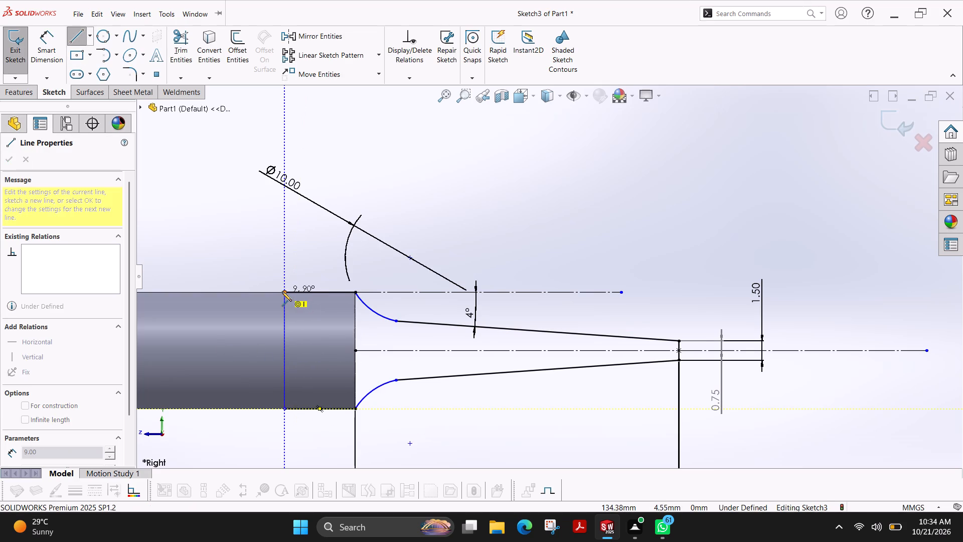
left_click(283, 292)
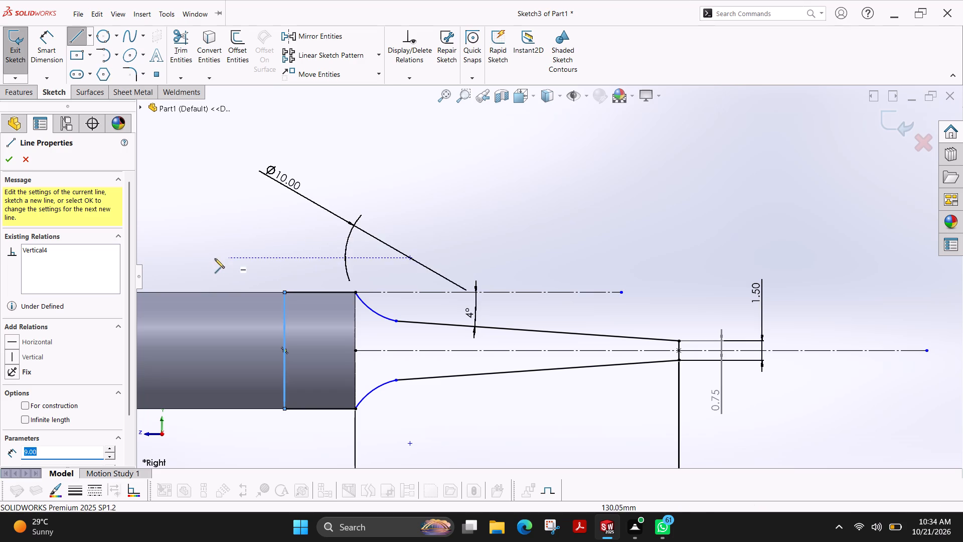
left_click(4, 158)
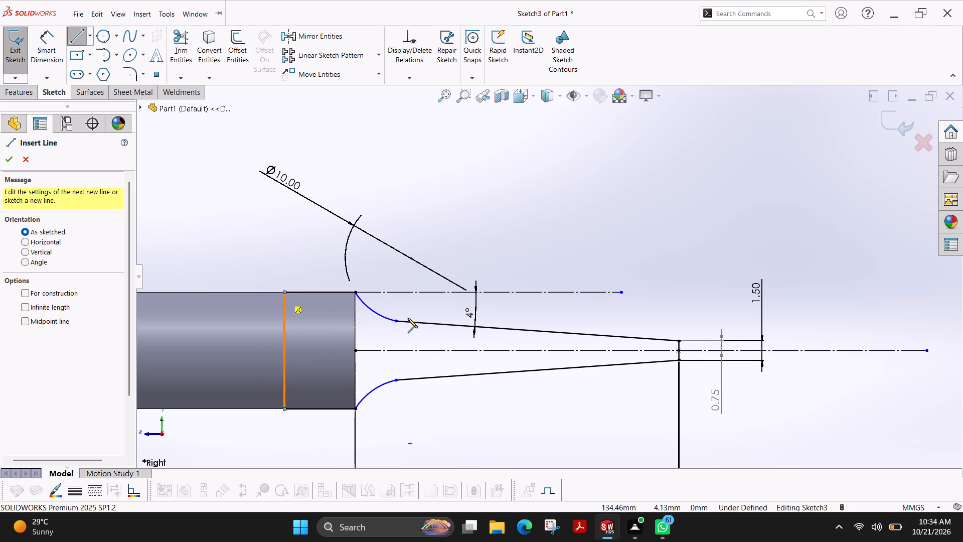
left_click(14, 168)
left_click(2, 163)
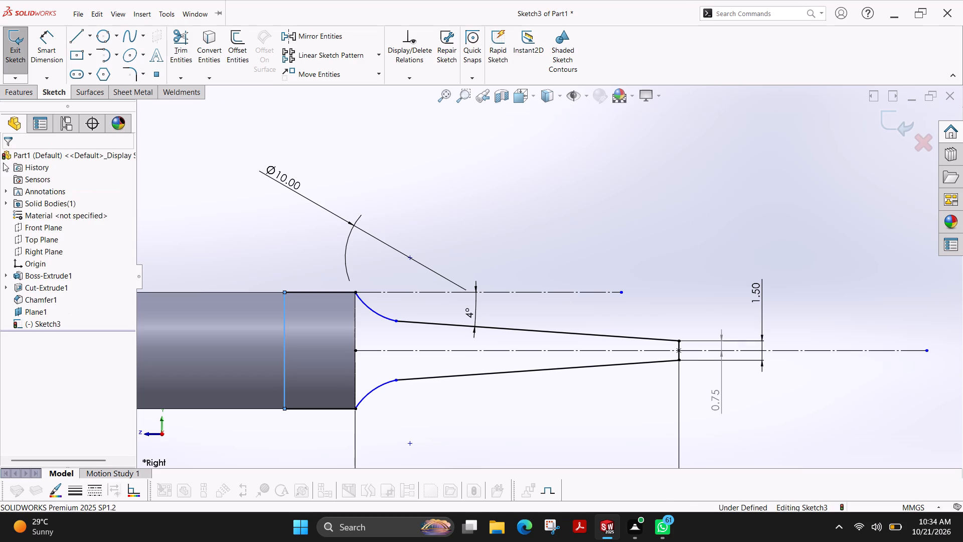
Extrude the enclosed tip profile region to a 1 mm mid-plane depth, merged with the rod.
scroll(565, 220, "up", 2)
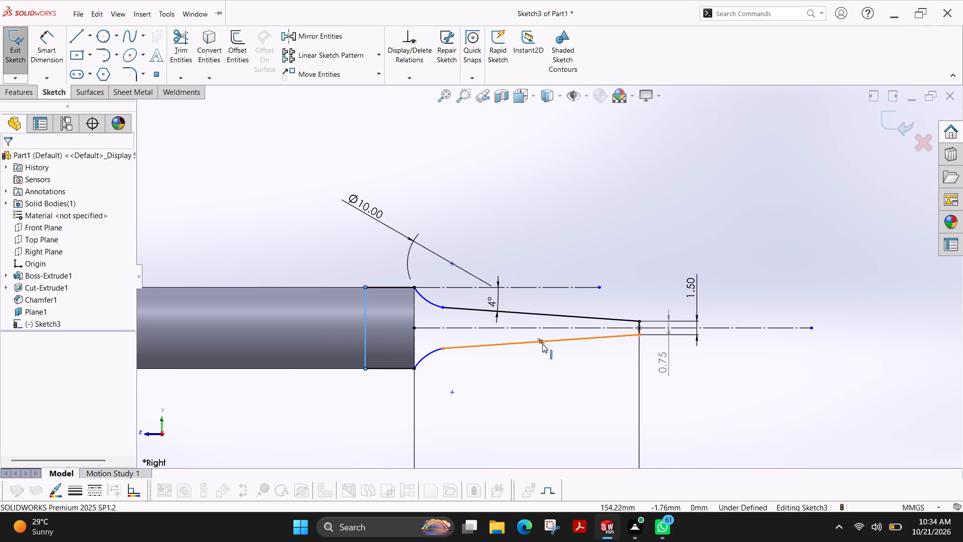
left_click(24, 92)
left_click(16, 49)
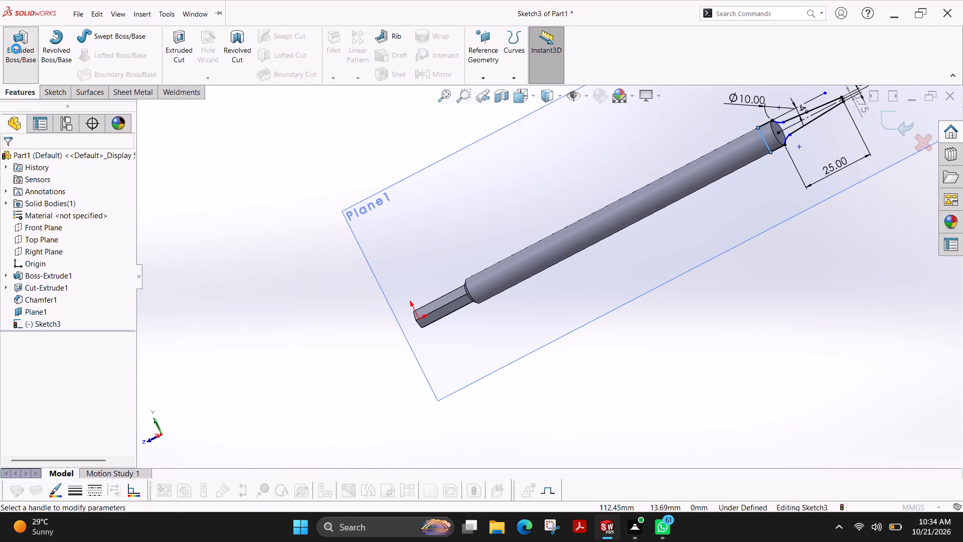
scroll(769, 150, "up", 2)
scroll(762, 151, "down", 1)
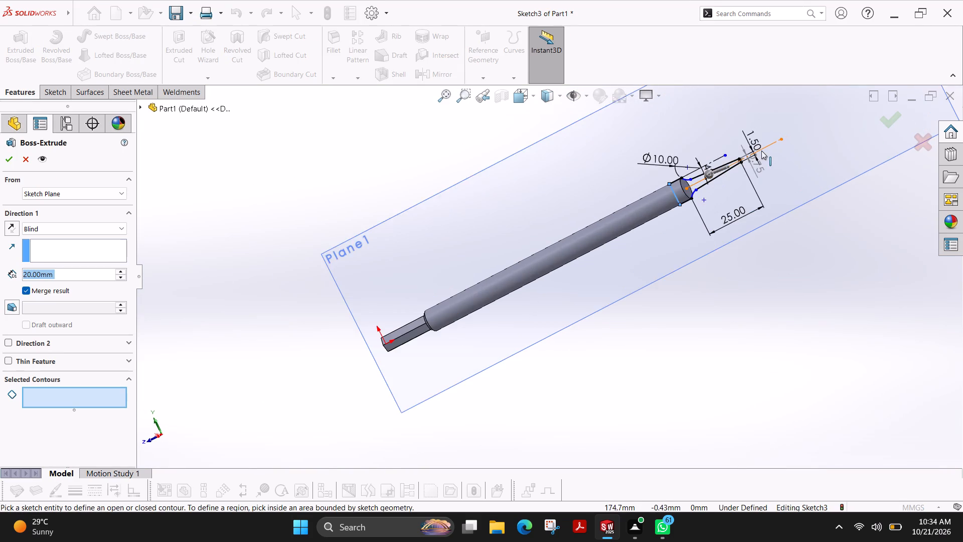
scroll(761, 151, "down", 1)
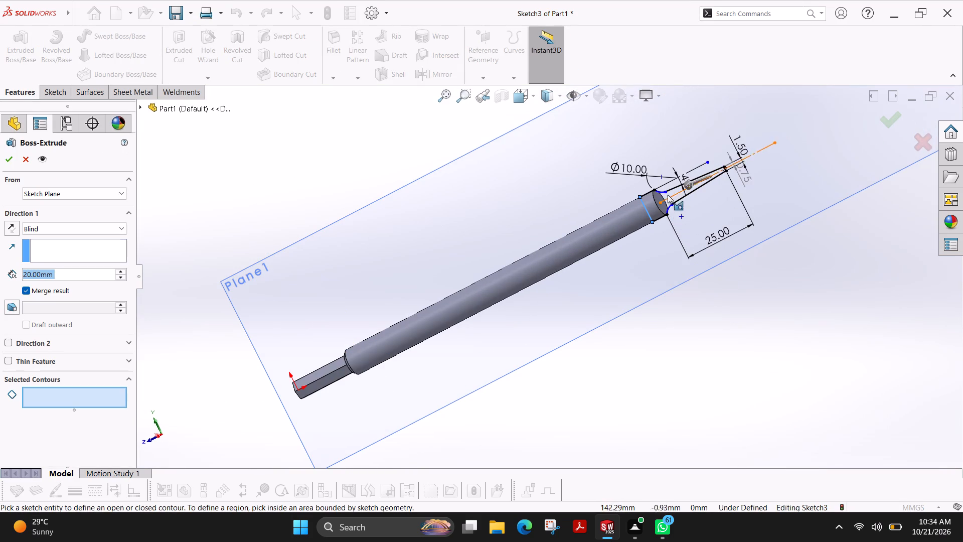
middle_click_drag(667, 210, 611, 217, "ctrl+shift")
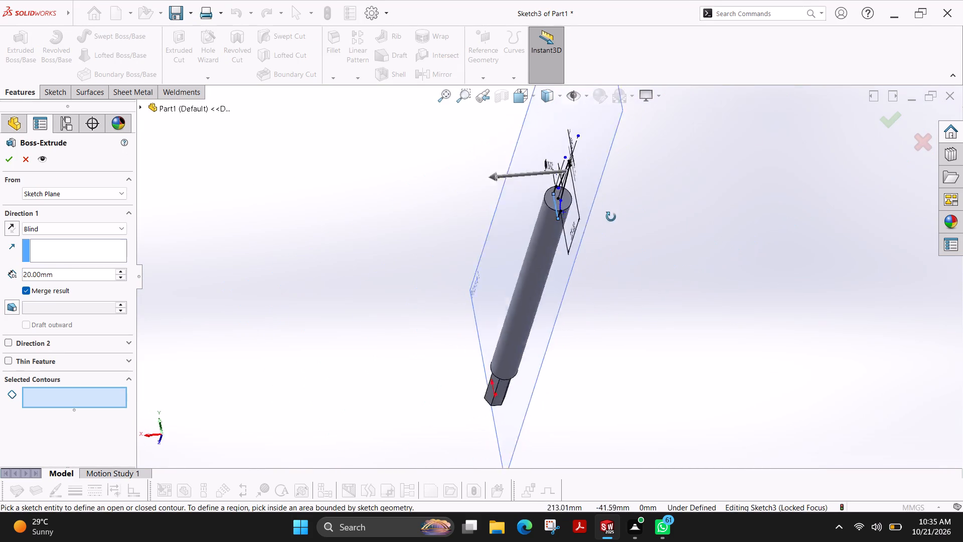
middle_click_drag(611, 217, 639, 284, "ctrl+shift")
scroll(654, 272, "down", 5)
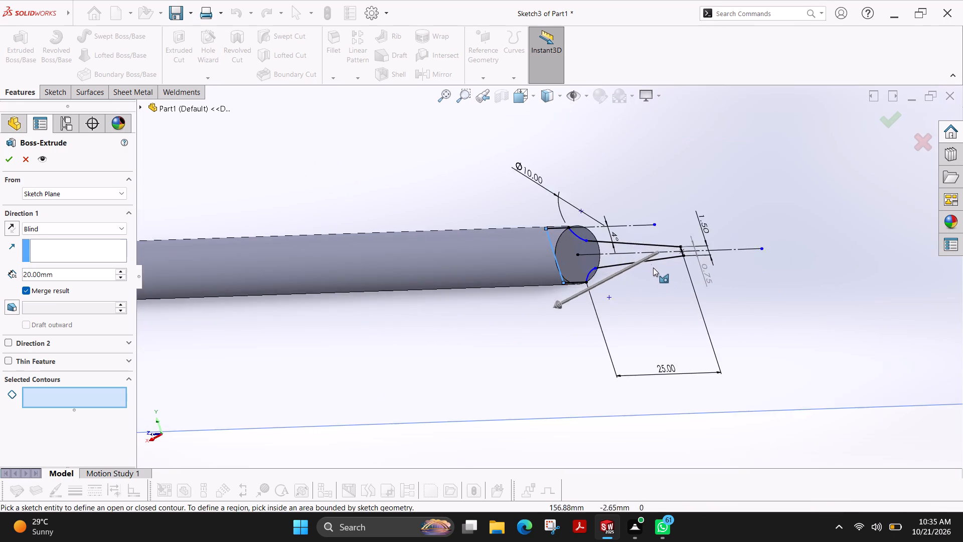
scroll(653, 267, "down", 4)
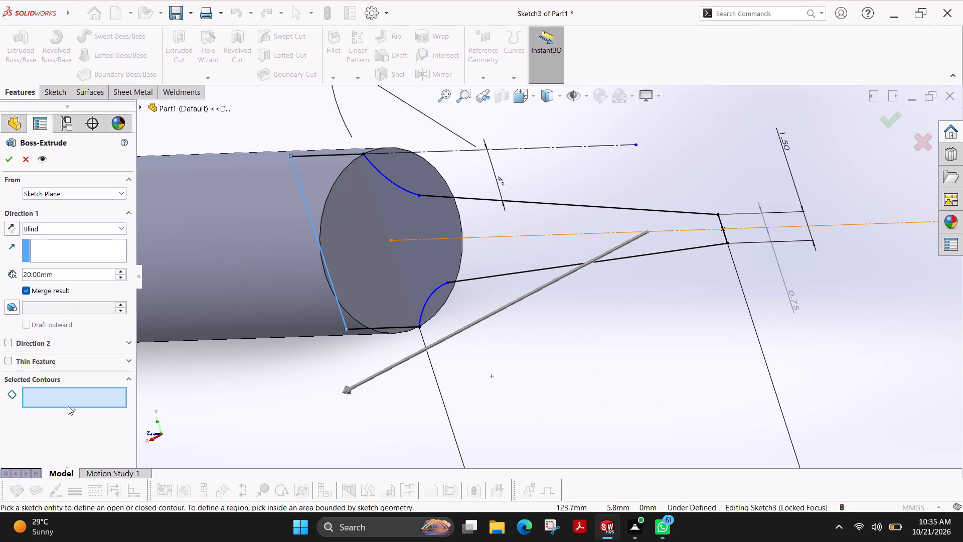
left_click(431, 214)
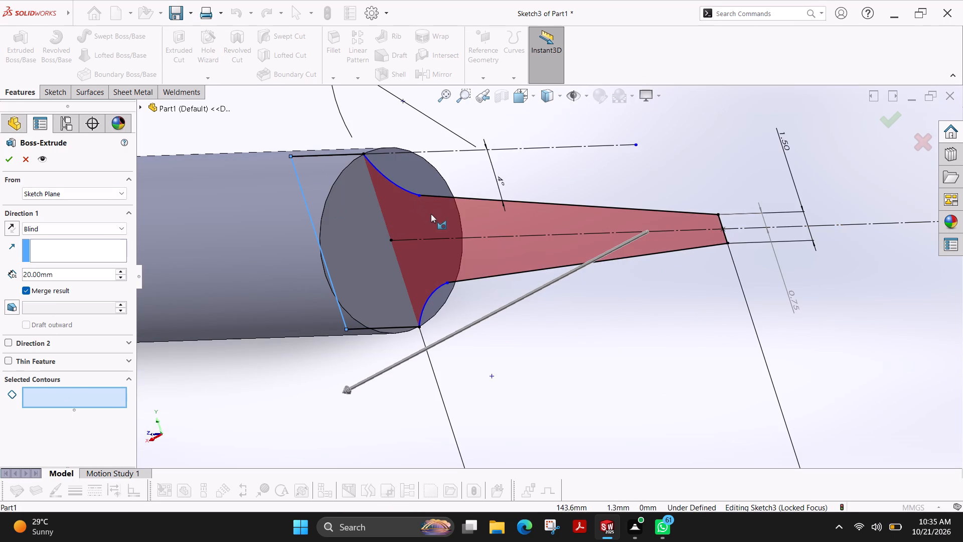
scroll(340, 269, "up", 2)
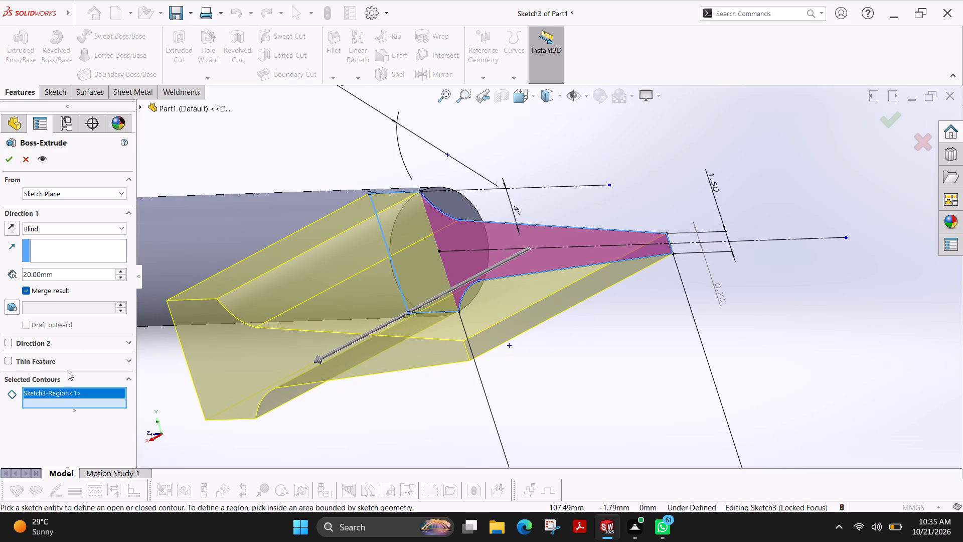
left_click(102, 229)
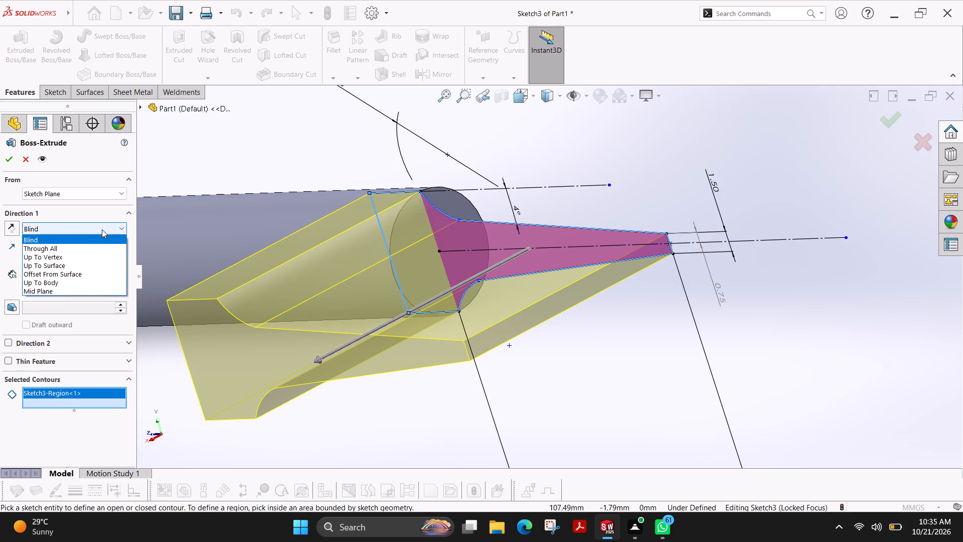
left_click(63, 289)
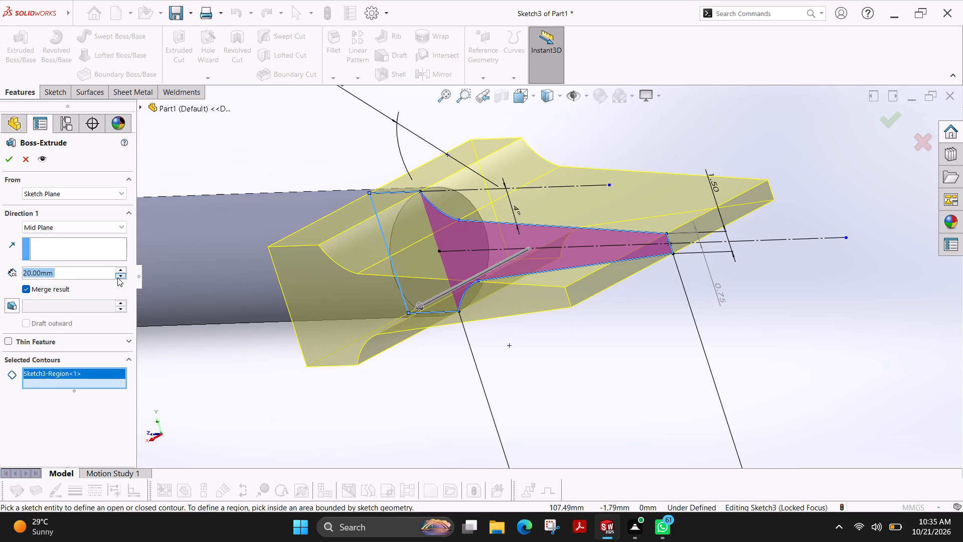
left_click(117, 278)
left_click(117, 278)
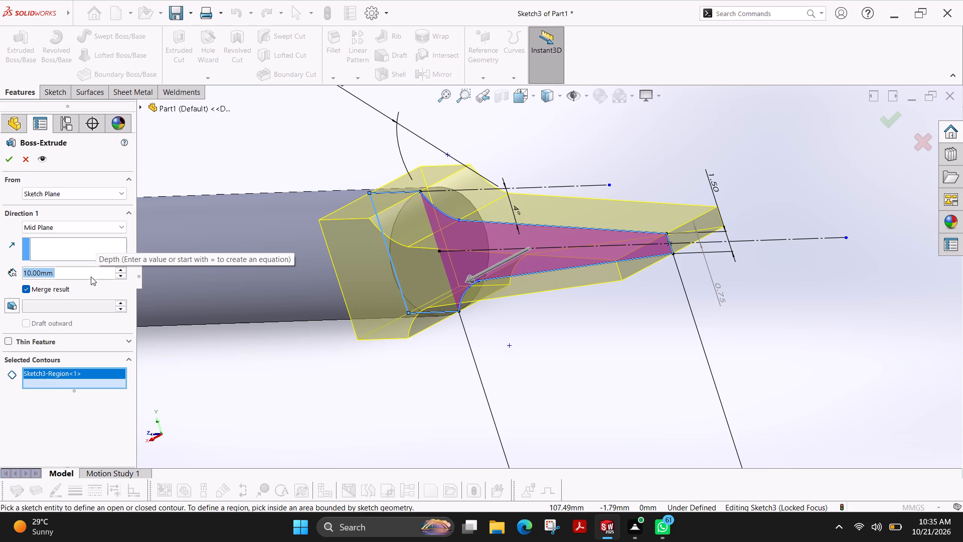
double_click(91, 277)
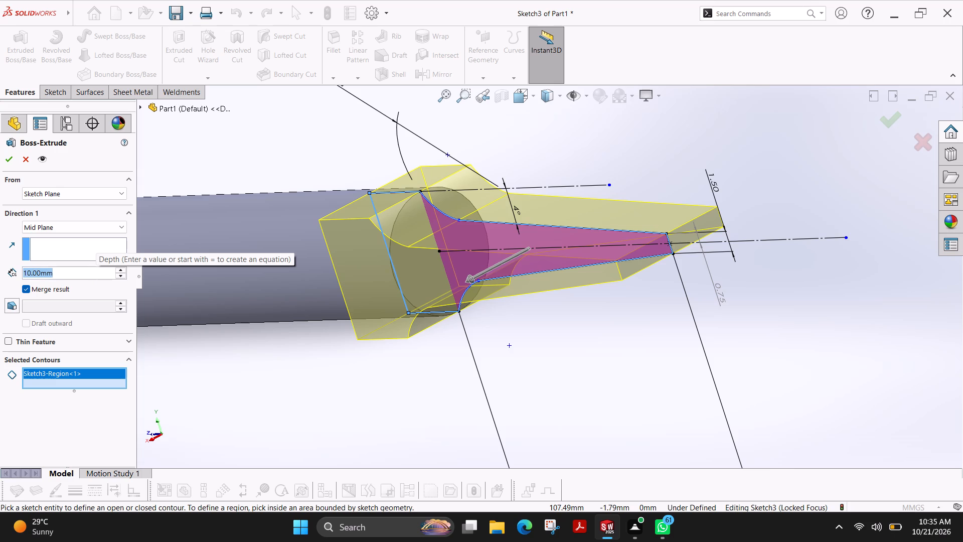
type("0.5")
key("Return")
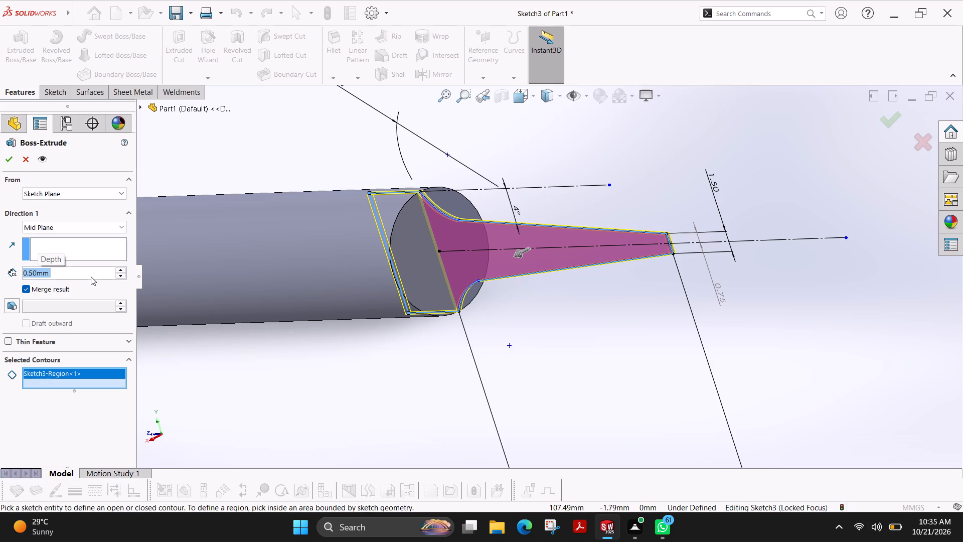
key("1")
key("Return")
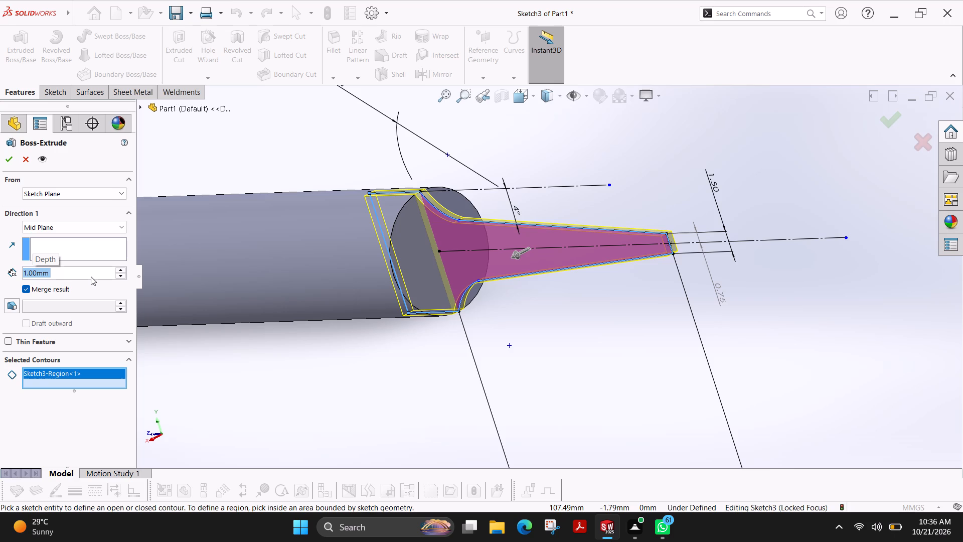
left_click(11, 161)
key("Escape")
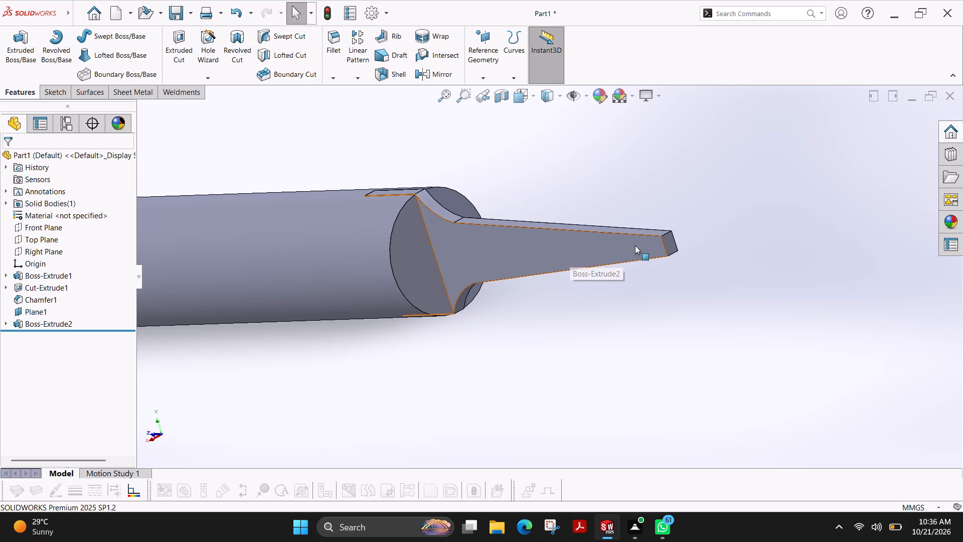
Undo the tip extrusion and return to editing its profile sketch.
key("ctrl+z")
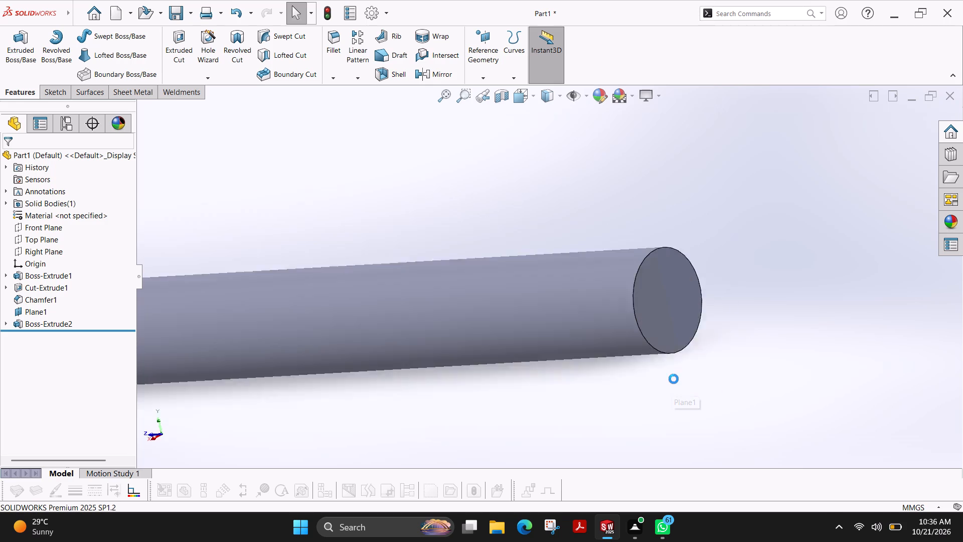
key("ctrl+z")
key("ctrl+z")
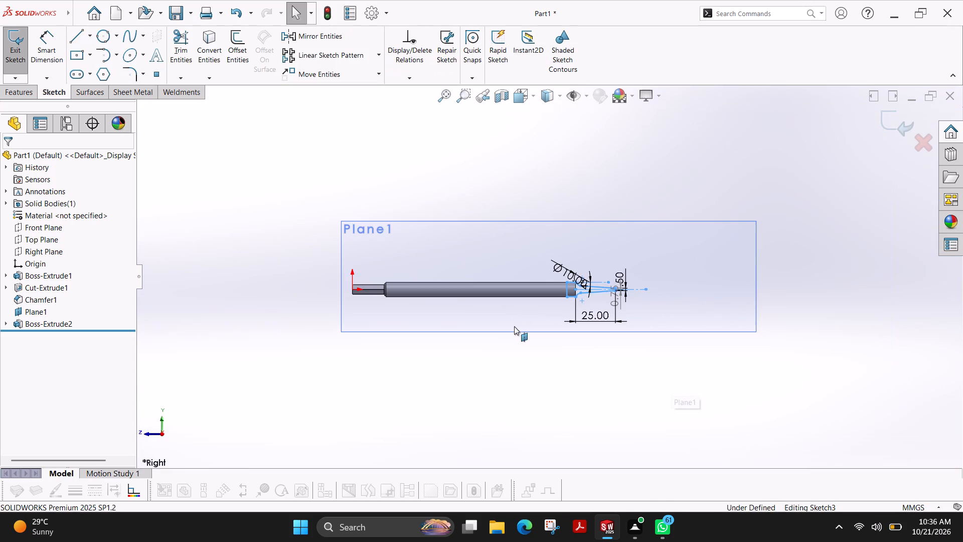
Undo the tip profile's lines, arc and dimensions back to the rod's axis centerline, and exit the sketch.
key("ctrl+z")
key("ctrl+z")
key("ctrl+z")
key("ctrl+z")
key("ctrl+z")
key("ctrl+z")
key("ctrl+z")
key("ctrl+z")
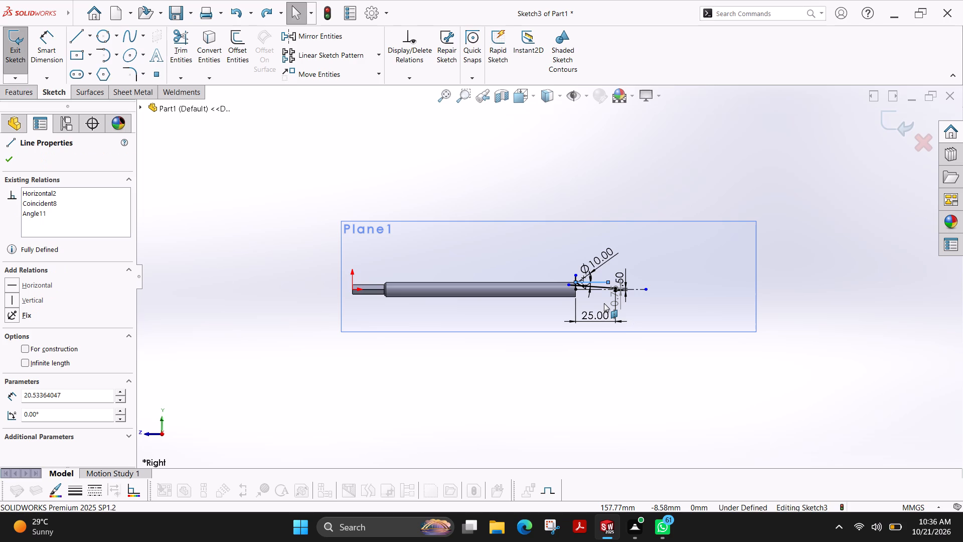
key("ctrl+z")
key("ctrl+z")
key("ctrl+z")
key("ctrl+z")
key("ctrl+z")
key("ctrl+z")
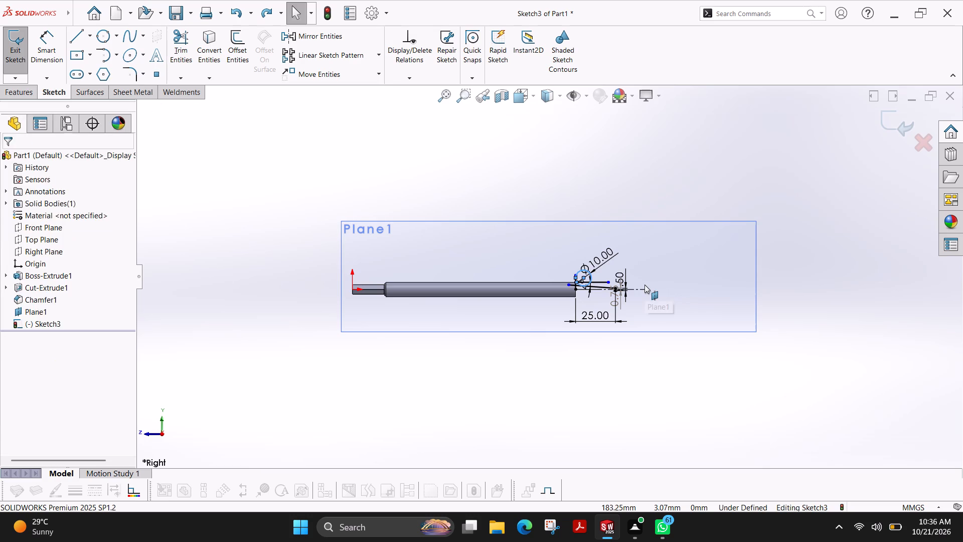
key("ctrl+z")
key("ctrl+z")
key("ctrl+z")
key("ctrl+z")
key("ctrl+z")
key("ctrl+z")
key("ctrl+z")
key("ctrl+z")
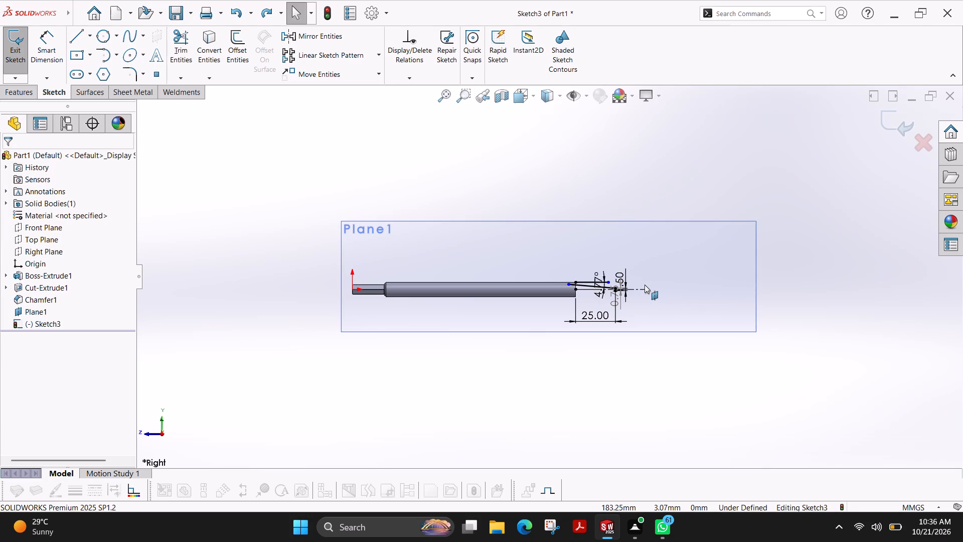
key("ctrl+z")
key("ctrl+z")
key("ctrl+z")
key("ctrl+z")
key("ctrl+z")
key("ctrl+z")
key("ctrl+z")
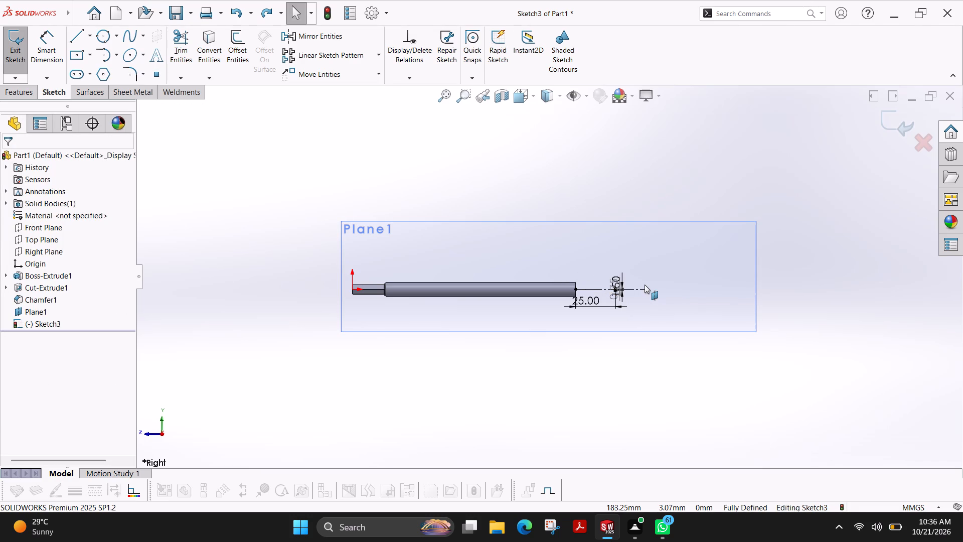
key("ctrl+z")
key("ctrl+z")
key("ctrl+z")
key("ctrl+z")
key("ctrl+z")
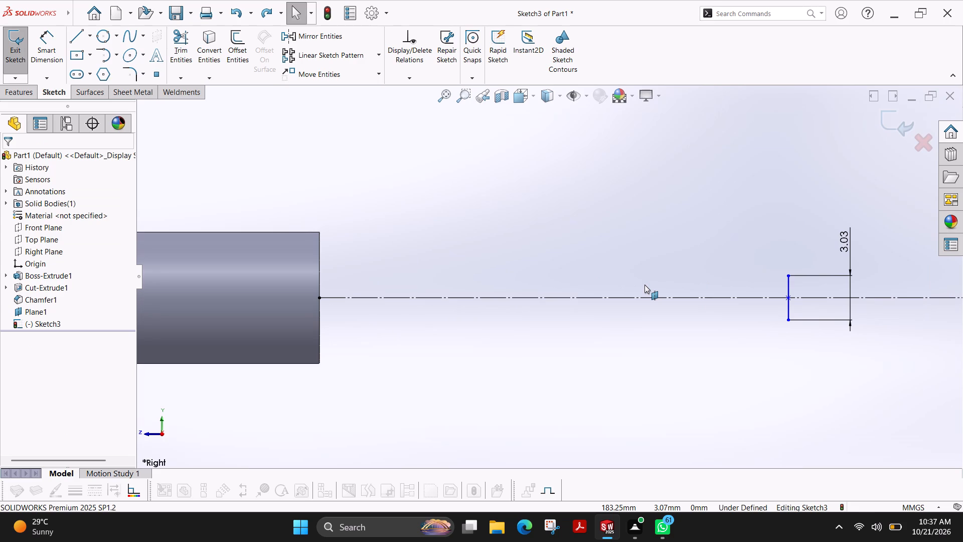
key("ctrl+z")
key("ctrl+z")
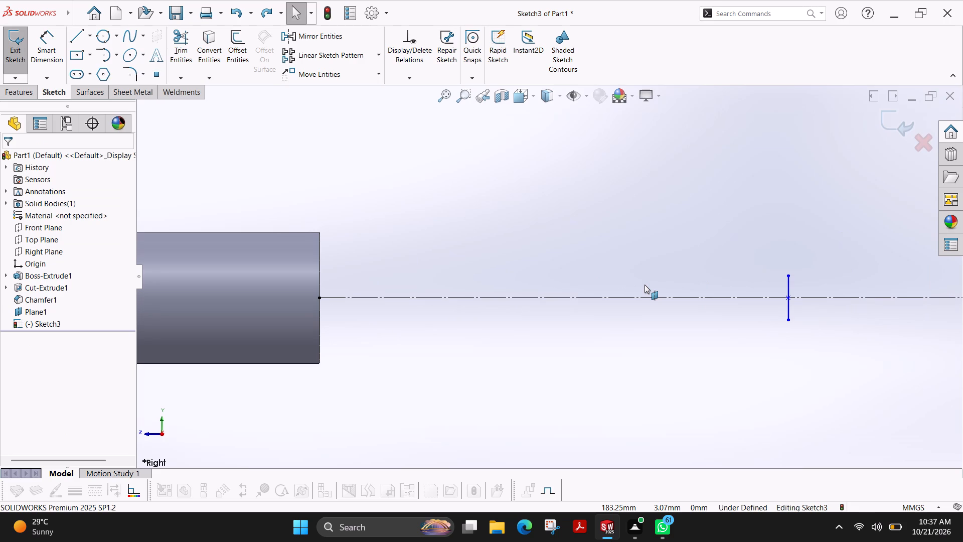
scroll(645, 285, "up", 3)
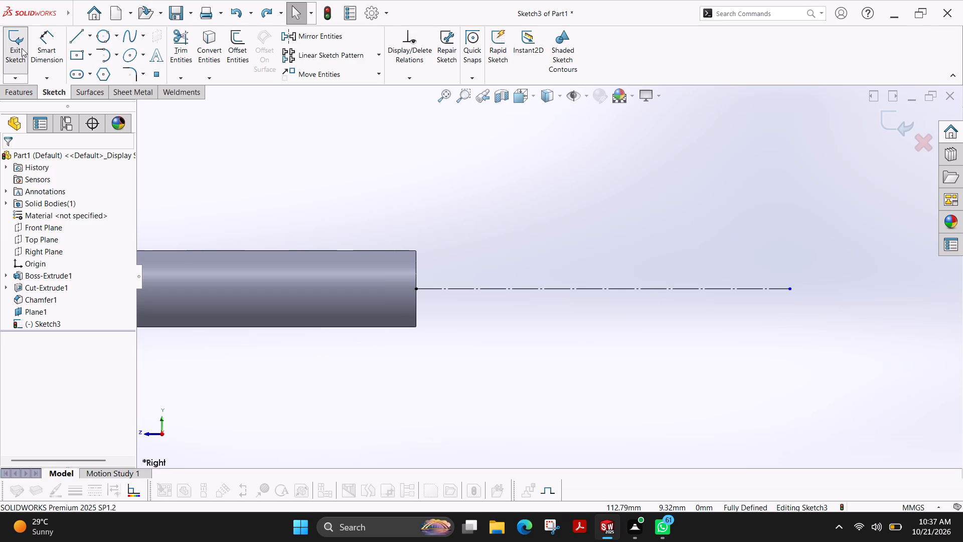
left_click(19, 48)
key("Escape")
Undo the remaining centerline sketch and its lengthwise reference plane, leaving the model ending at the shank chamfer.
scroll(589, 257, "up", 4)
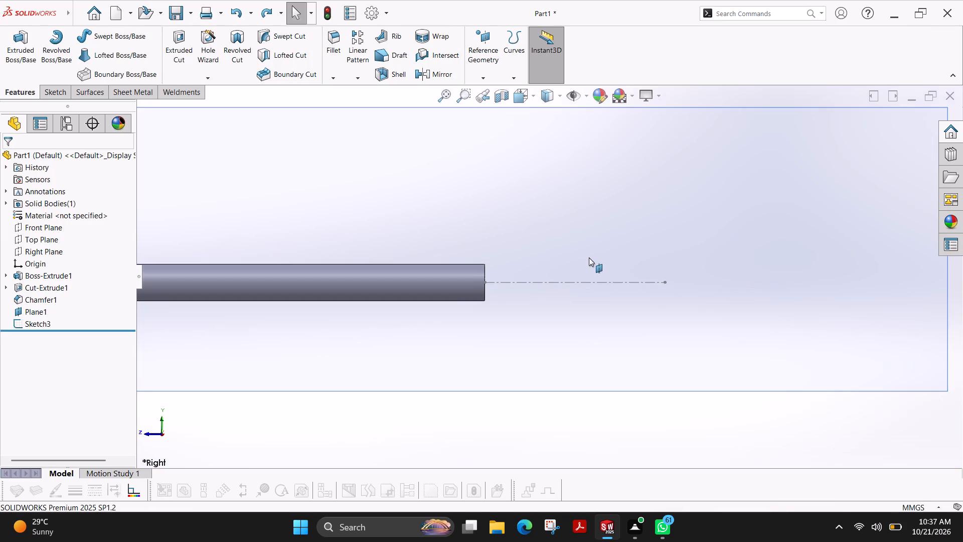
scroll(589, 257, "up", 4)
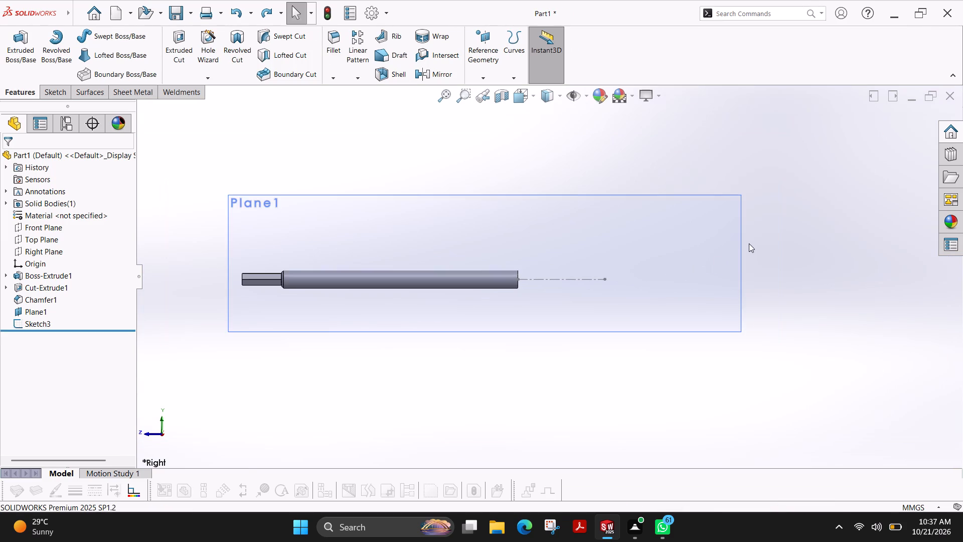
key("ctrl+z")
key("ctrl+z")
key("ctrl+z")
key("ctrl+z")
key("ctrl+z")
key("ctrl+z")
key("ctrl+z")
key("ctrl+z")
key("ctrl+z")
key("ctrl+z")
key("ctrl+z")
key("ctrl+z")
key("ctrl+z")
key("ctrl+z")
key("ctrl+z")
key("ctrl+z")
key("ctrl+z")
key("ctrl+z")
key("ctrl+z")
key("ctrl+z")
Create a reference plane offset 25 mm outward from the rod's plain round end face.
middle_click_drag(754, 243, 723, 254, "ctrl")
middle_click_drag(837, 251, 787, 272, "ctrl")
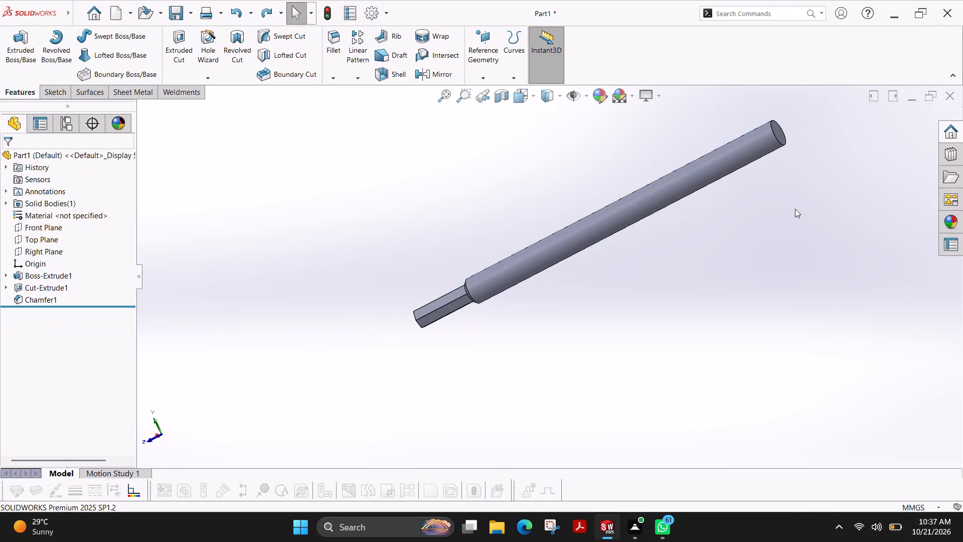
middle_click_drag(814, 200, 751, 276, "ctrl+shift")
scroll(632, 228, "down", 2)
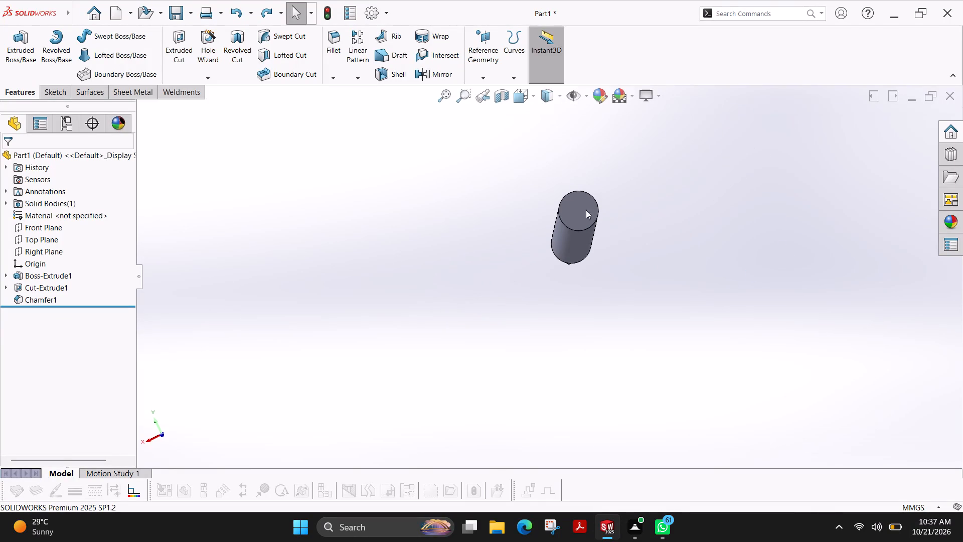
key("Escape")
left_click(487, 77)
left_click(506, 91)
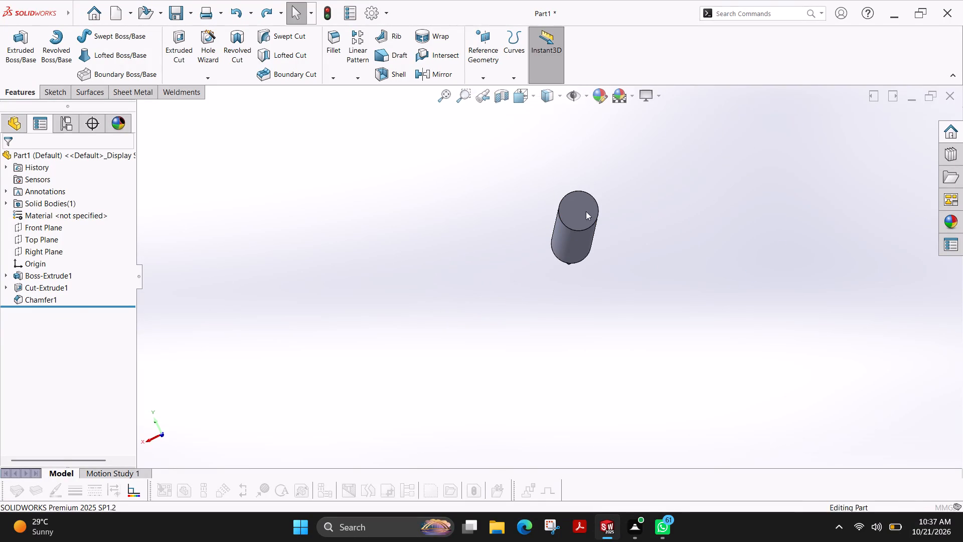
left_click(577, 217)
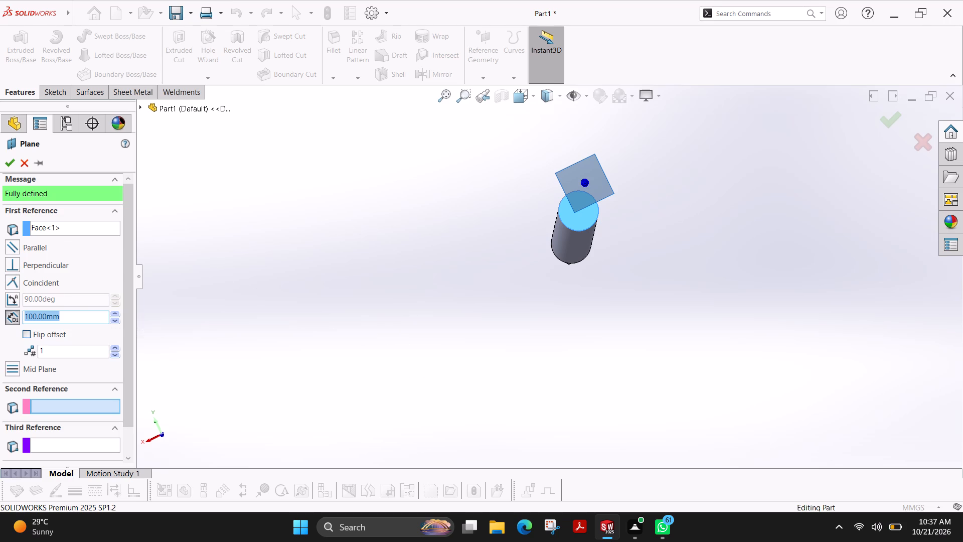
left_click(116, 323)
left_click(116, 323)
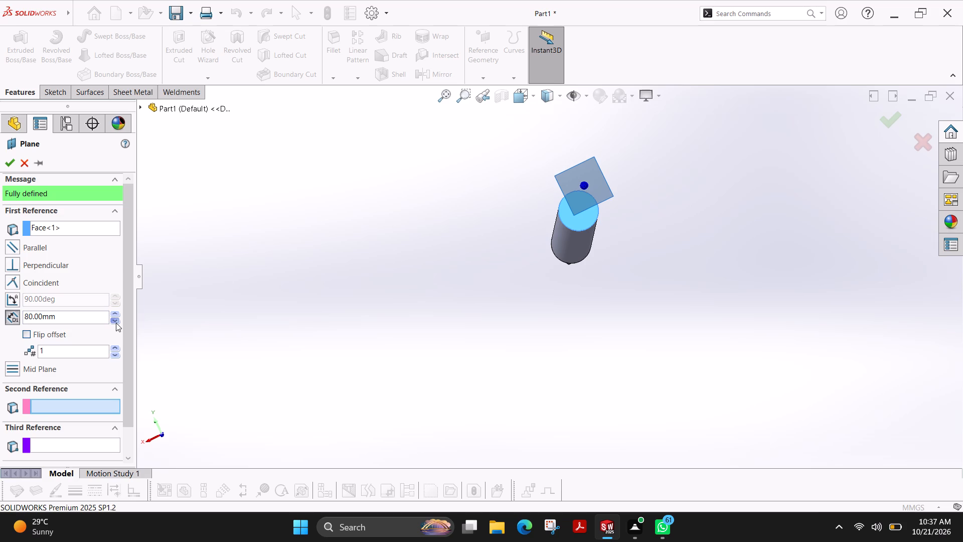
double_click(64, 315)
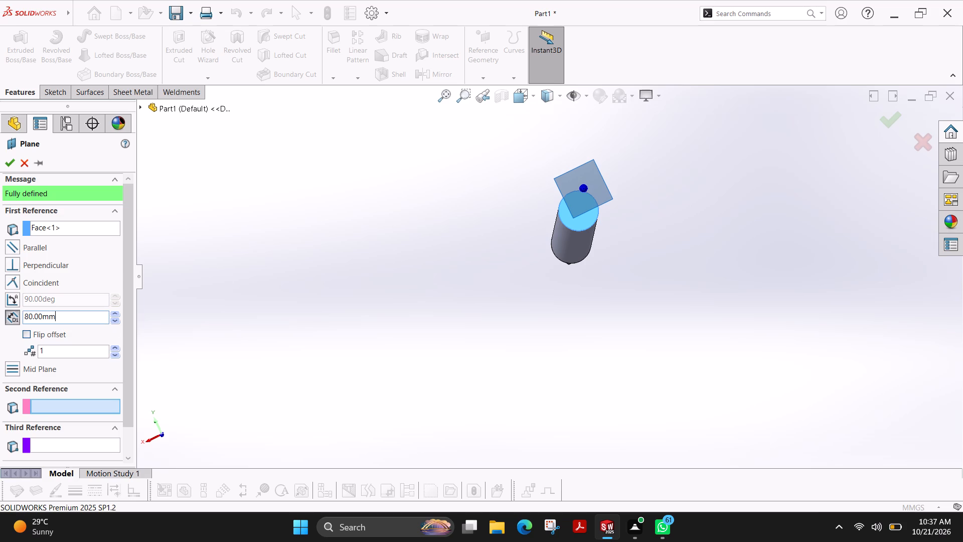
type("25")
key("Return")
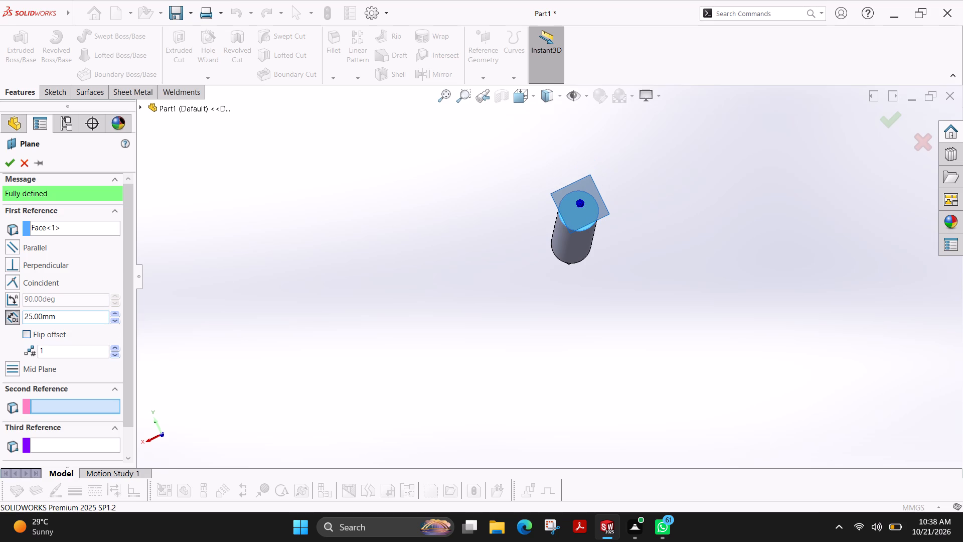
left_click(8, 163)
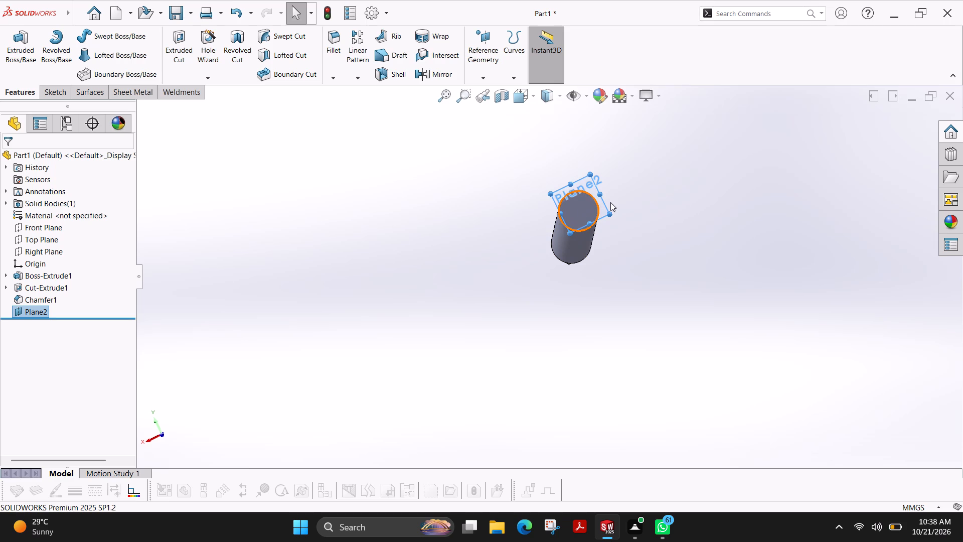
Start a new sketch on the reference plane offset from the rod's end face.
left_click(55, 88)
left_click(19, 46)
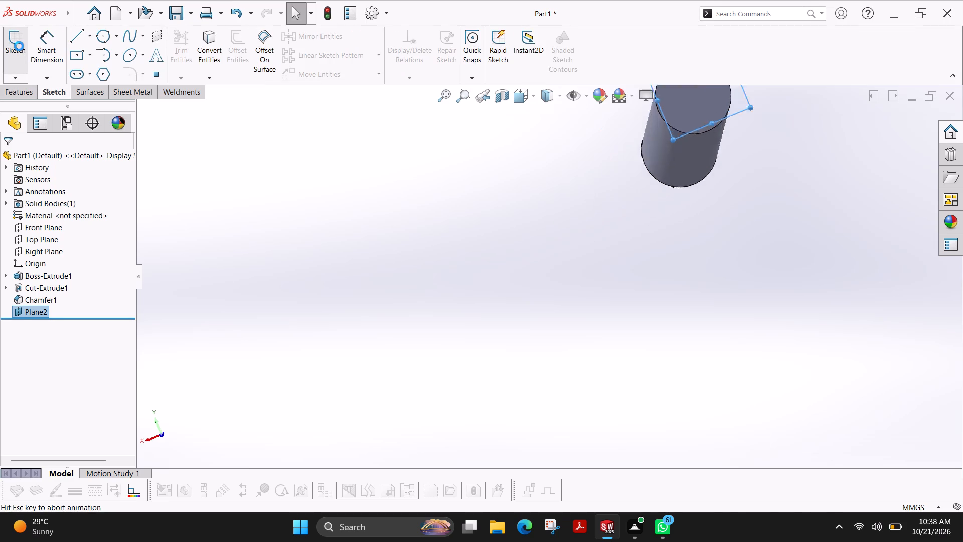
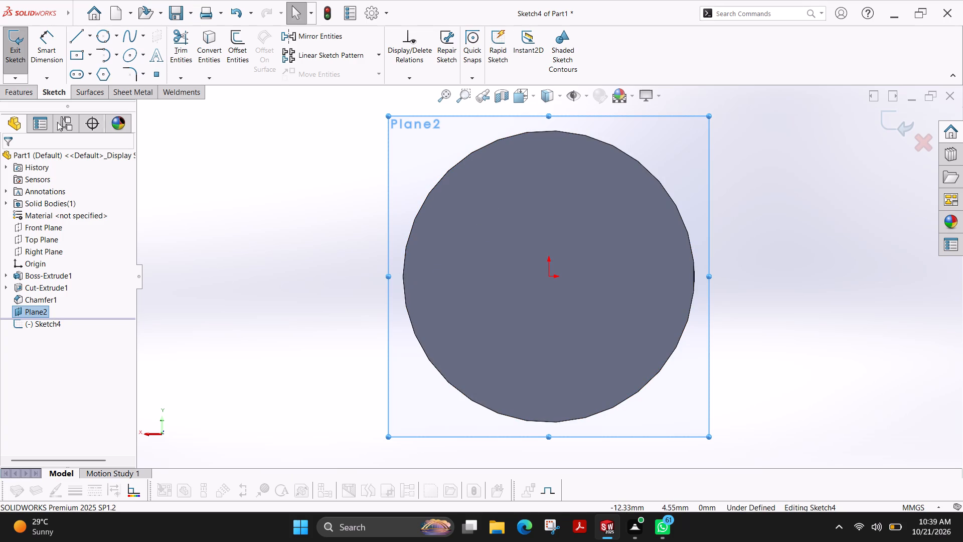
Draw a horizontal midpoint construction line about 21.8 mm long, centred on the origin.
left_click(84, 42)
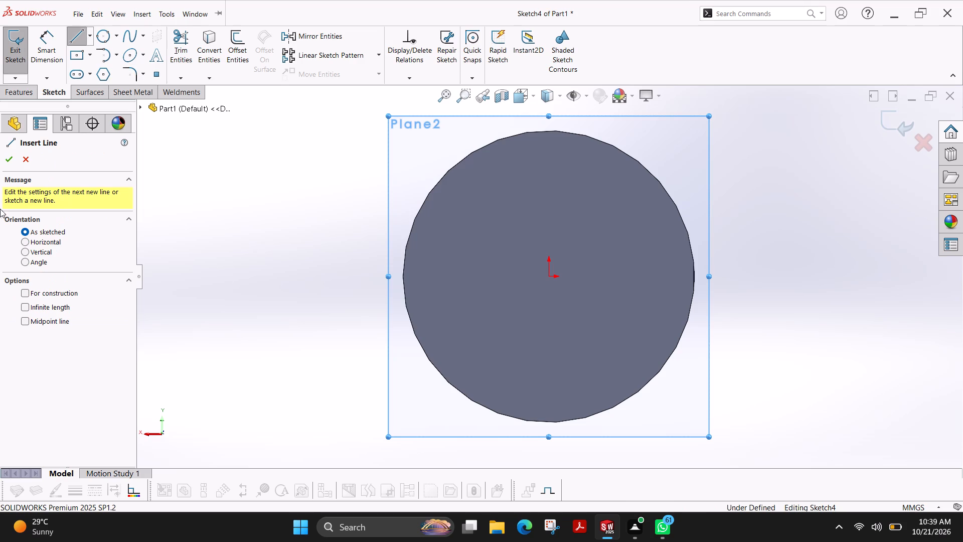
left_click(57, 320)
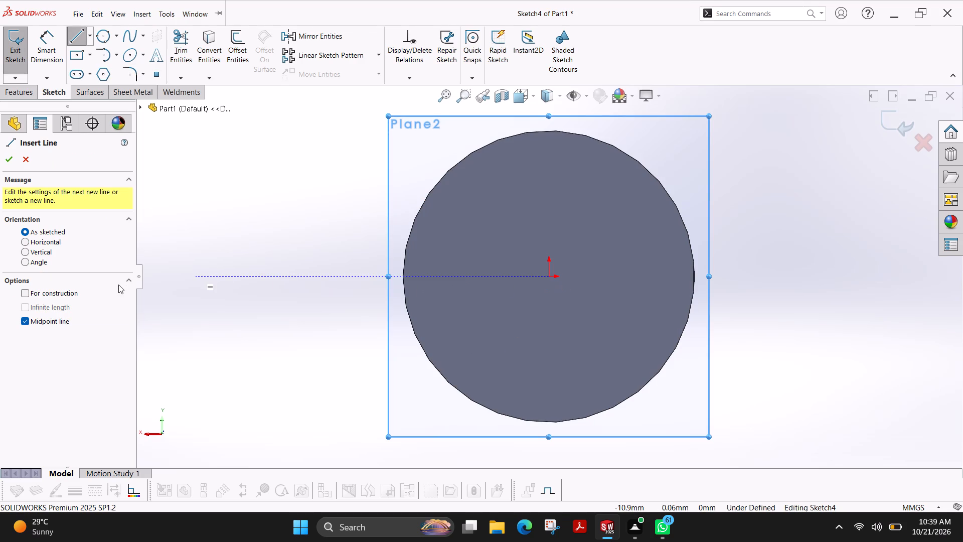
left_click(55, 297)
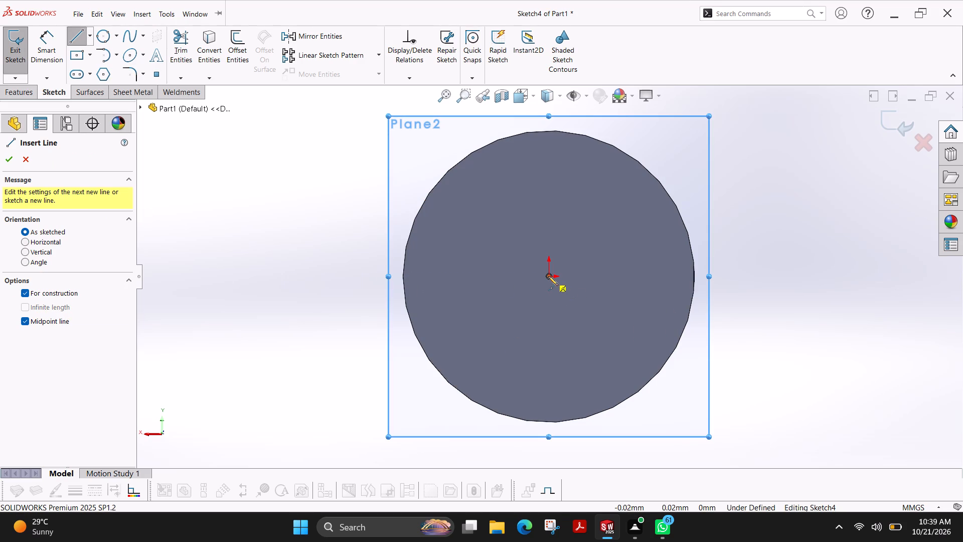
left_click(548, 276)
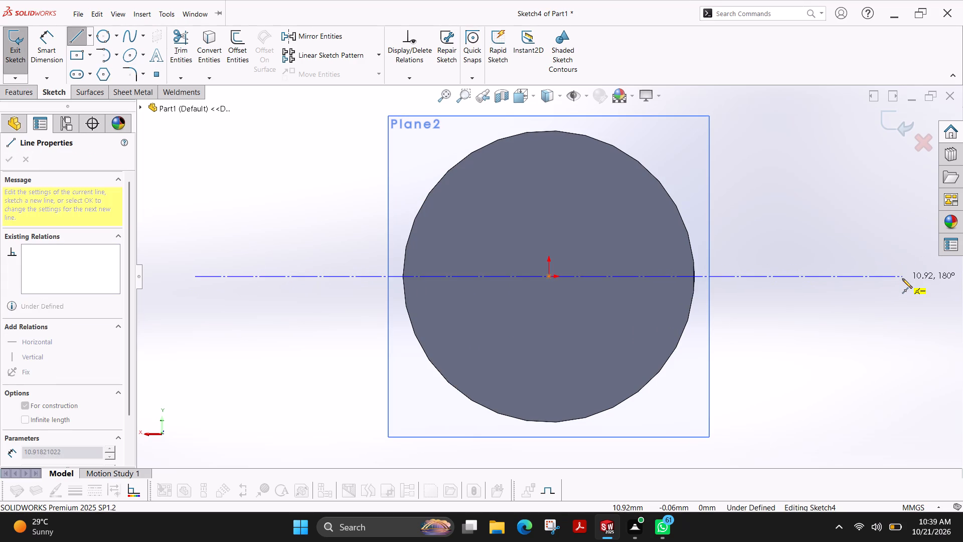
left_click(902, 279)
key("Escape")
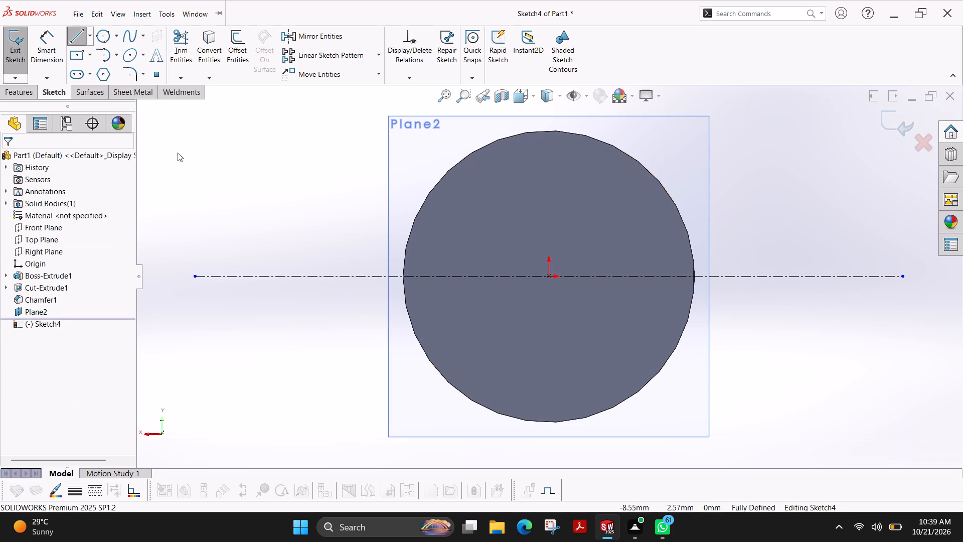
Sketch a center rectangle from the origin, about 9 mm wide and 0.6 mm high, with its corner on the rod's circular edge.
left_click(73, 39)
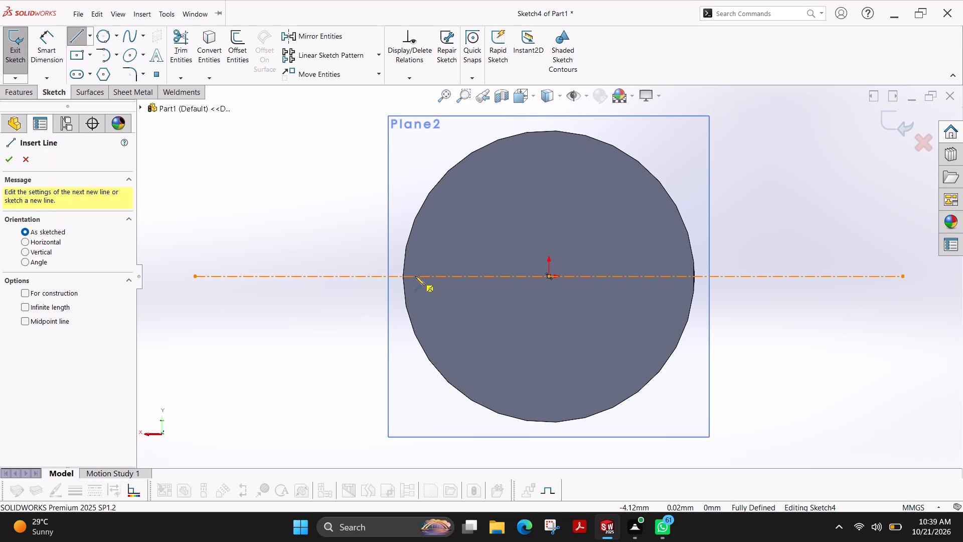
left_click(93, 57)
left_click(93, 86)
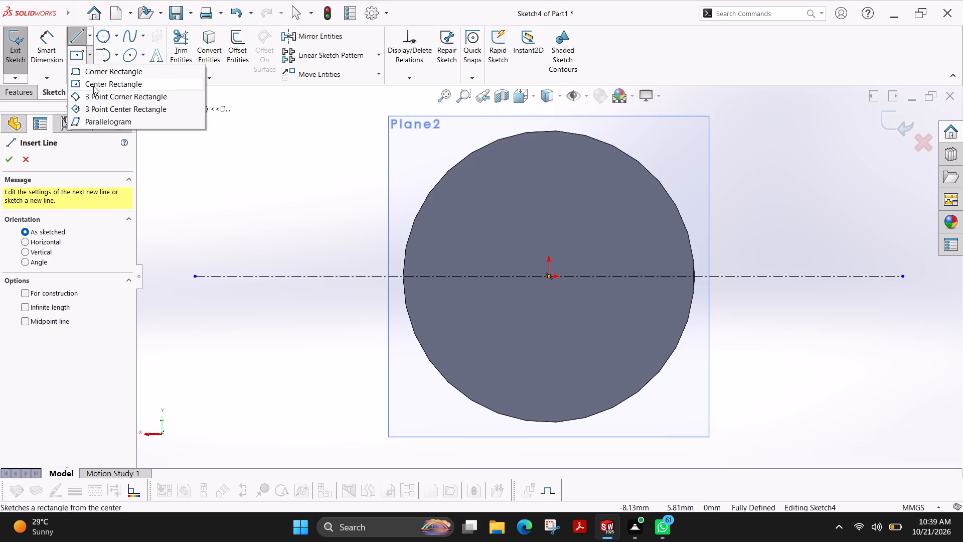
left_click(550, 278)
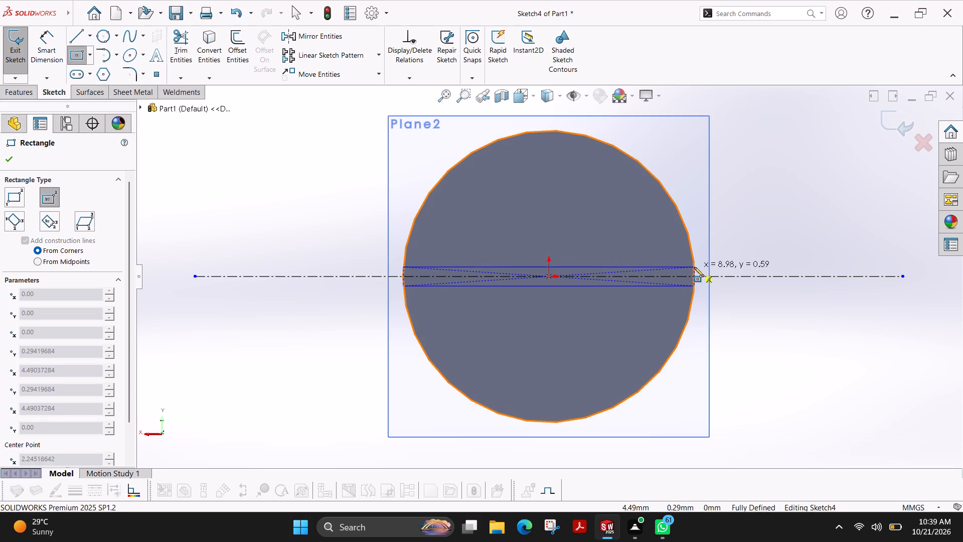
scroll(694, 267, "down", 4)
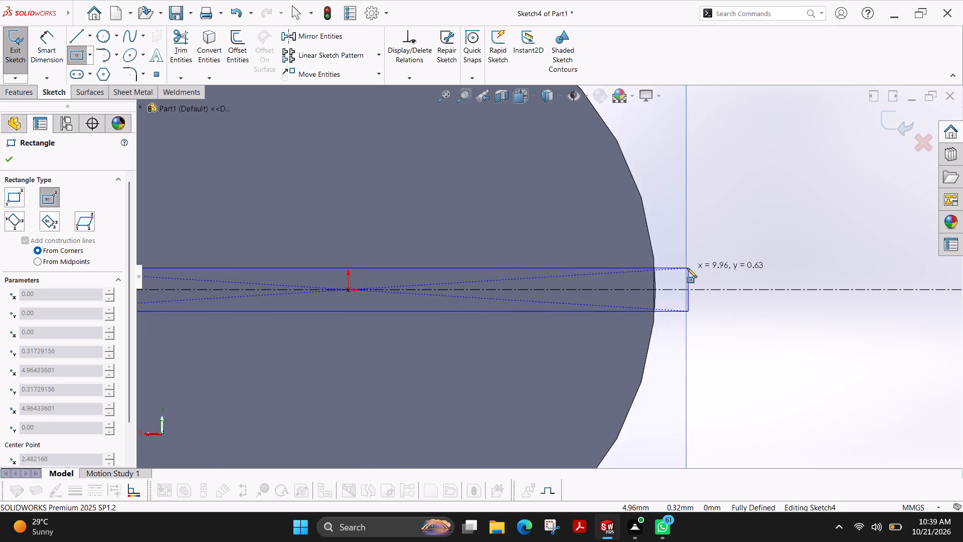
left_click(655, 269)
scroll(478, 318, "up", 2)
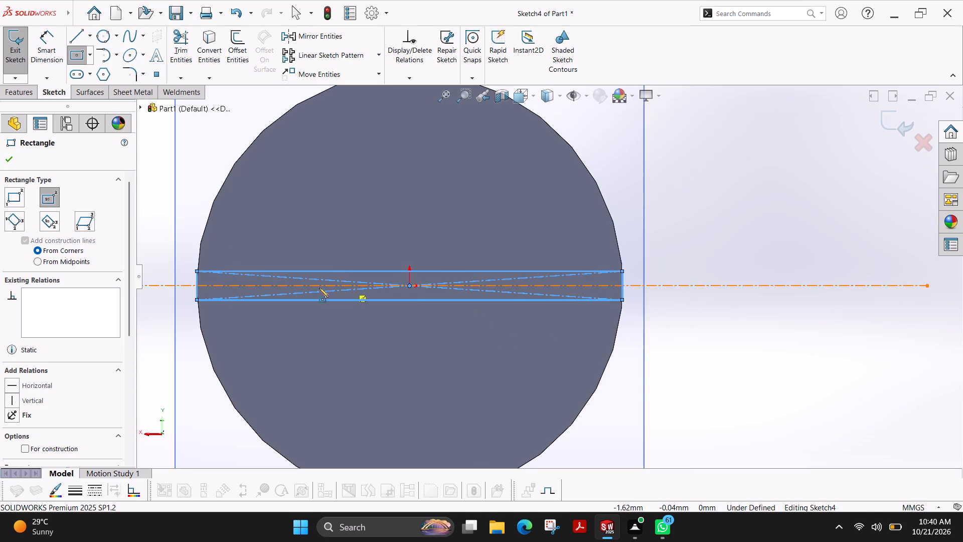
left_click(8, 165)
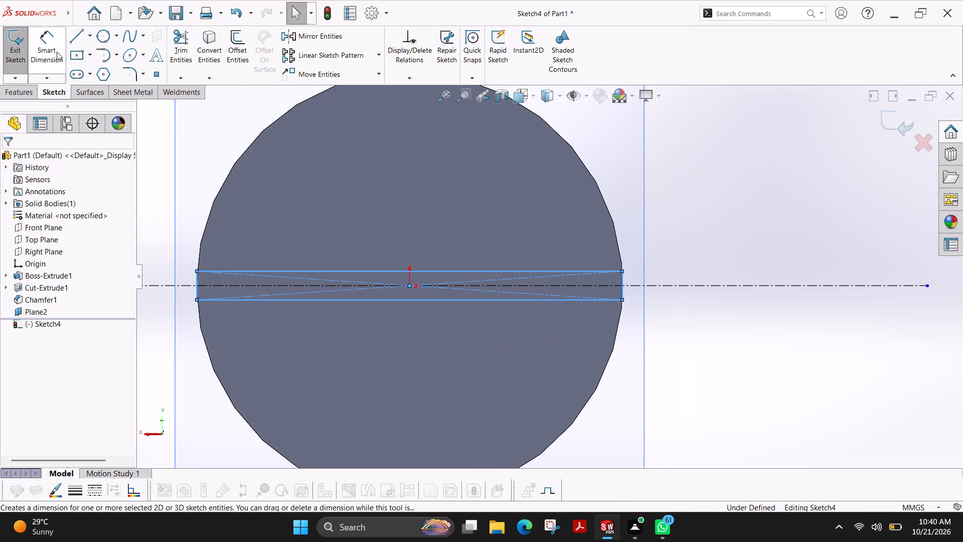
Dimension the rectangle's short vertical side and set it to 1.5 mm.
left_click(57, 52)
scroll(263, 276, "down", 2)
scroll(227, 295, "down", 6)
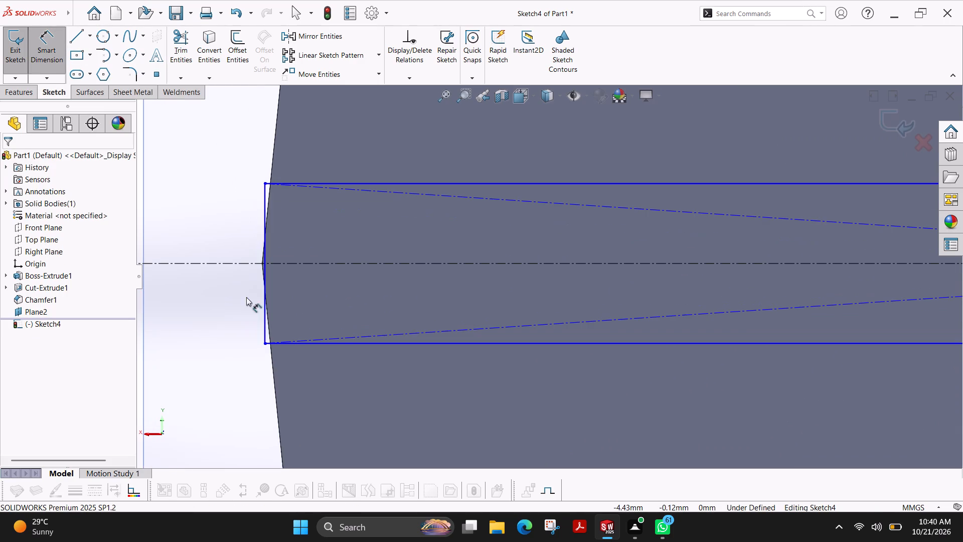
left_click(265, 322)
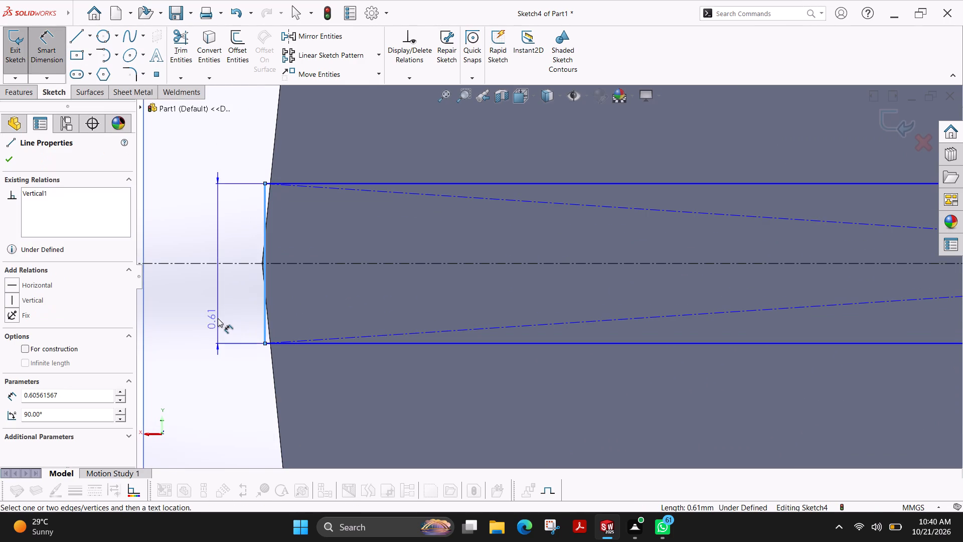
scroll(218, 318, "up", 2)
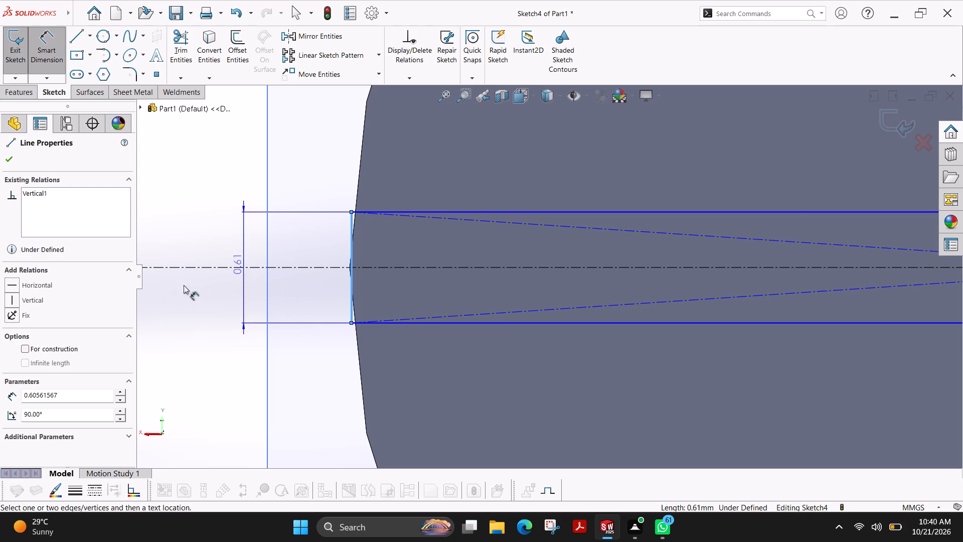
left_click(207, 306)
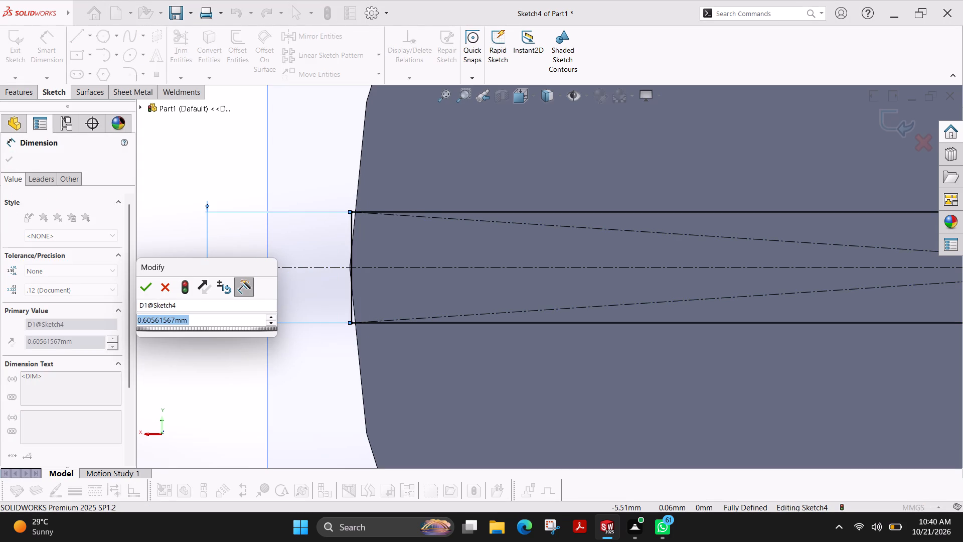
type("1.5")
key("Return")
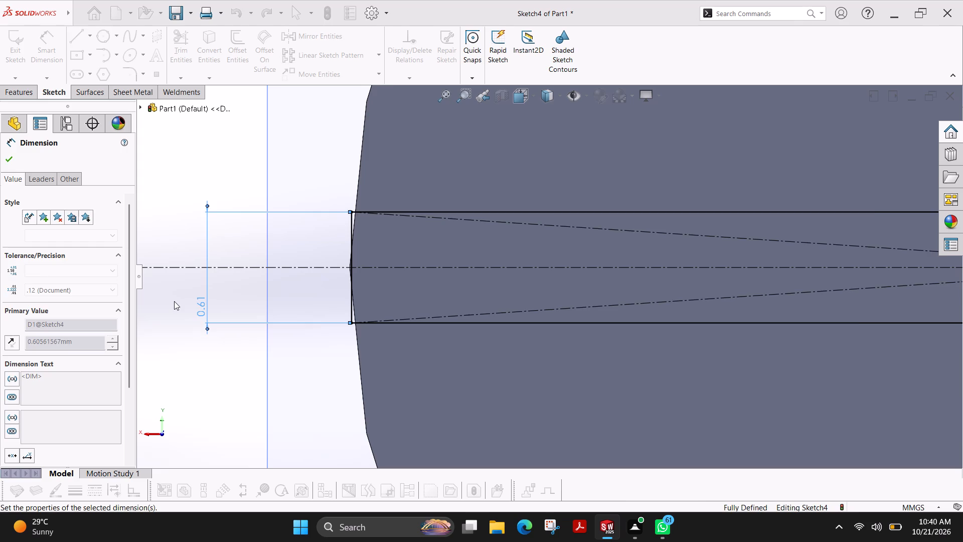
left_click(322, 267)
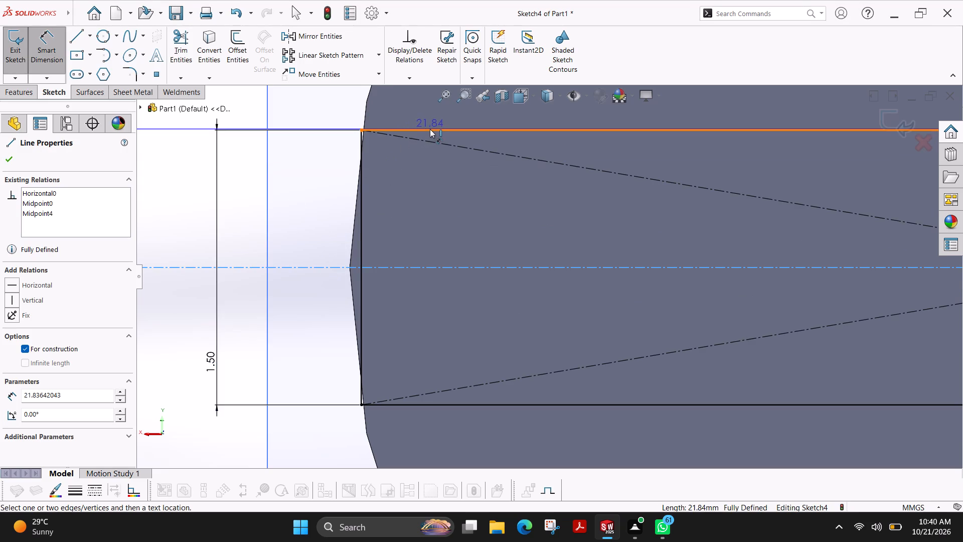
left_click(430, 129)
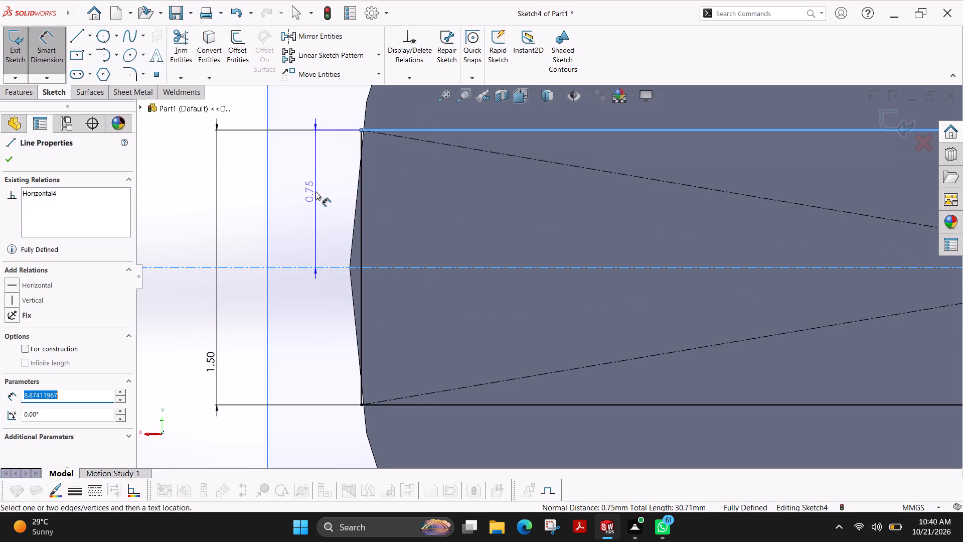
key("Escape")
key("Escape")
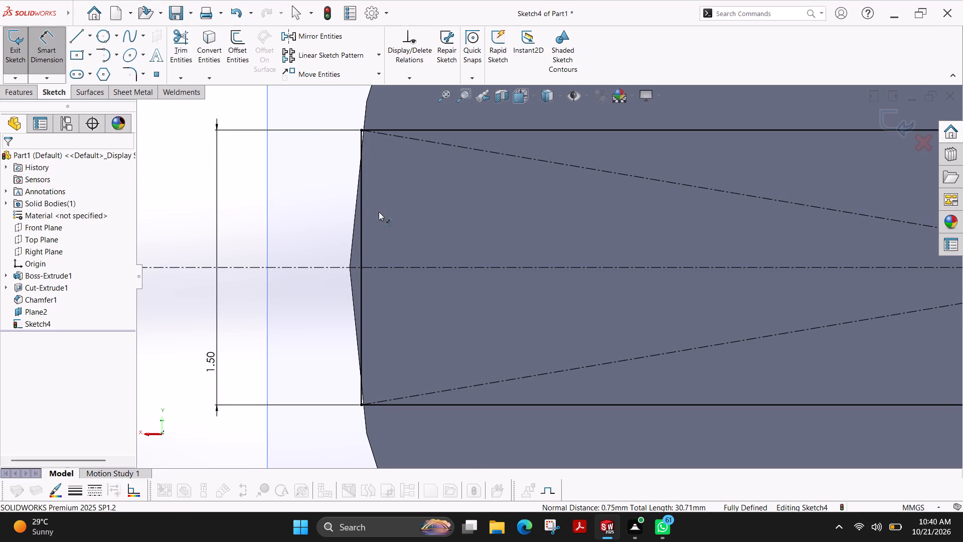
Exit the rectangle sketch on the offset plane.
scroll(409, 226, "up", 3)
scroll(575, 239, "up", 4)
scroll(962, 182, "up", 1)
scroll(825, 250, "up", 3)
scroll(818, 252, "down", 2)
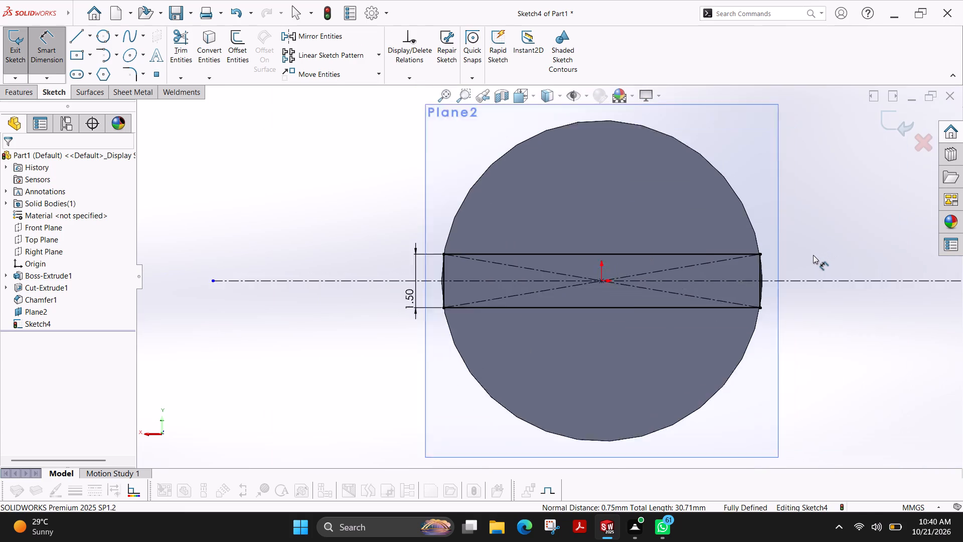
scroll(791, 271, "down", 1)
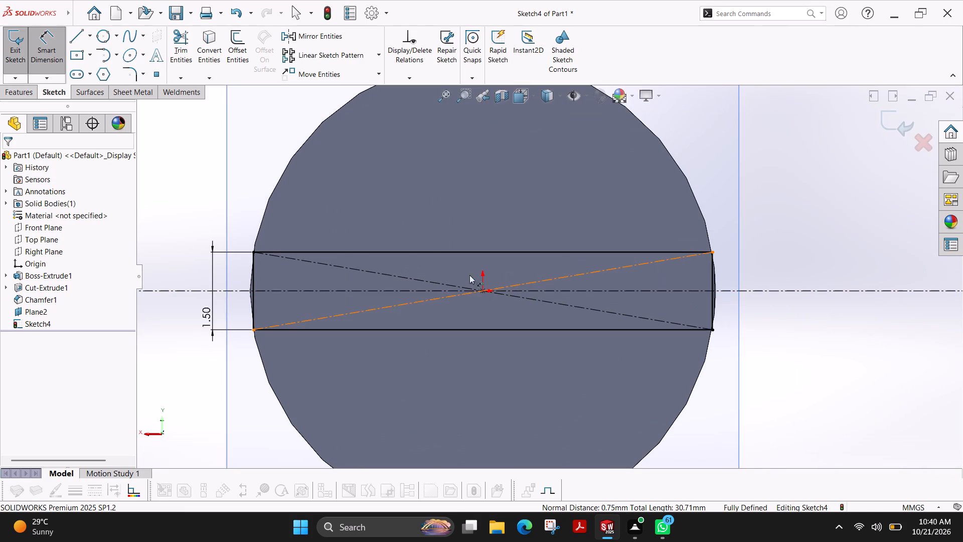
left_click(17, 93)
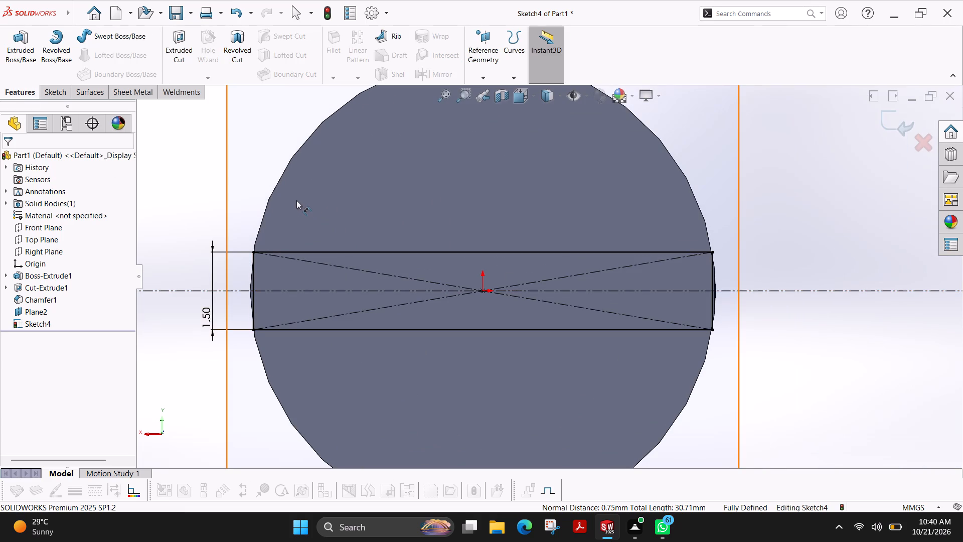
middle_click_drag(302, 195, 342, 176, "ctrl+shift")
scroll(342, 176, "up", 3)
scroll(550, 237, "up", 2)
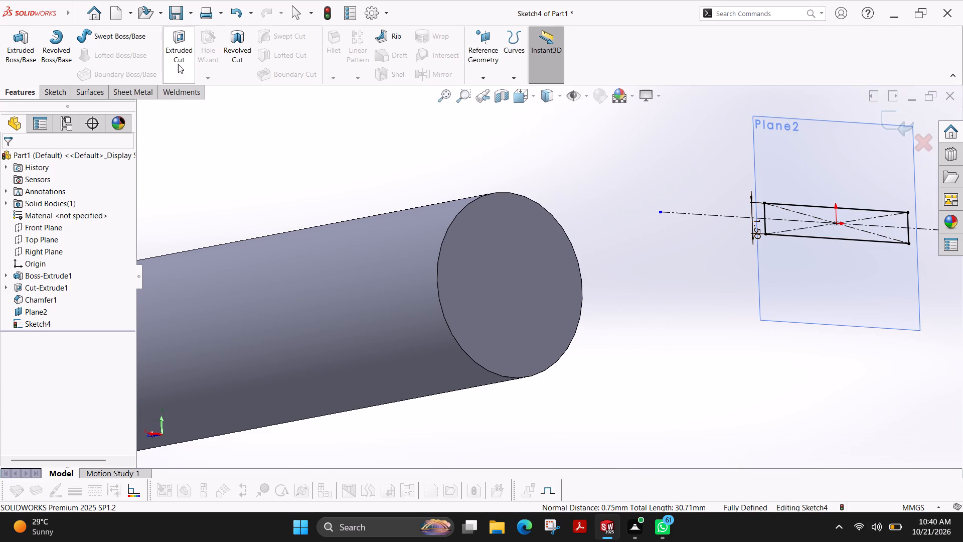
left_click(49, 98)
left_click(7, 53)
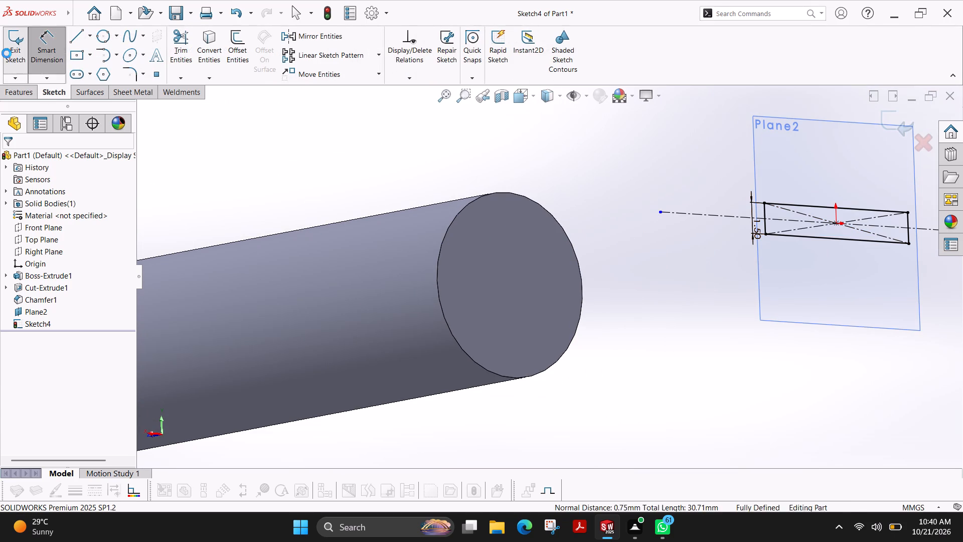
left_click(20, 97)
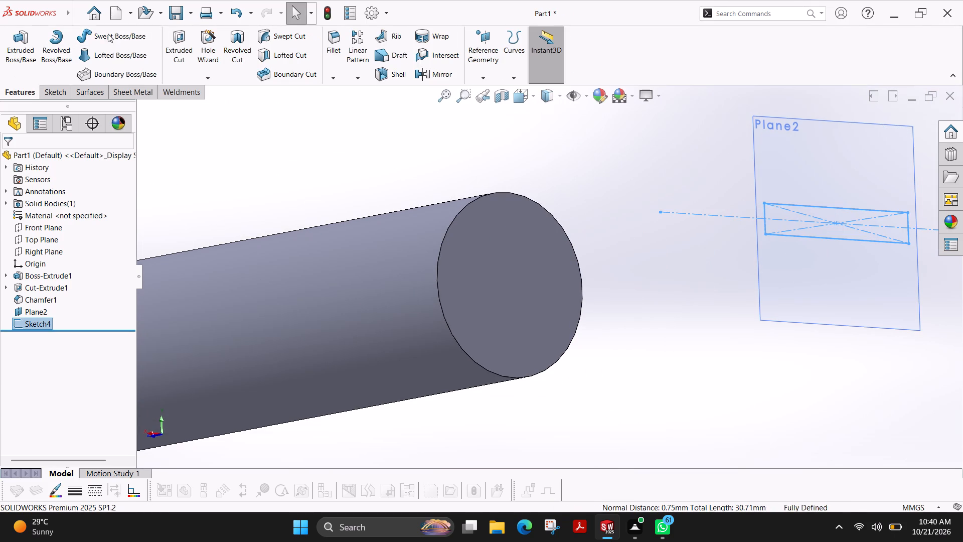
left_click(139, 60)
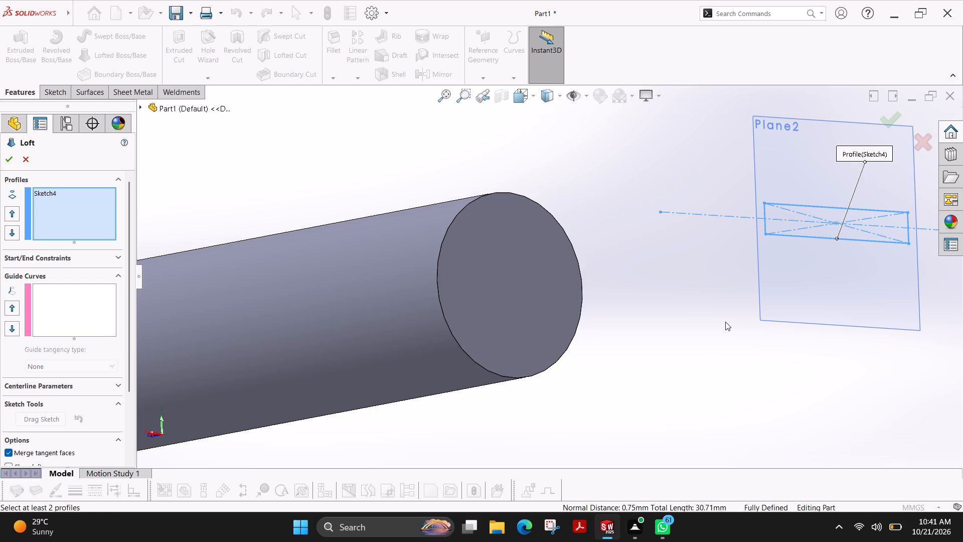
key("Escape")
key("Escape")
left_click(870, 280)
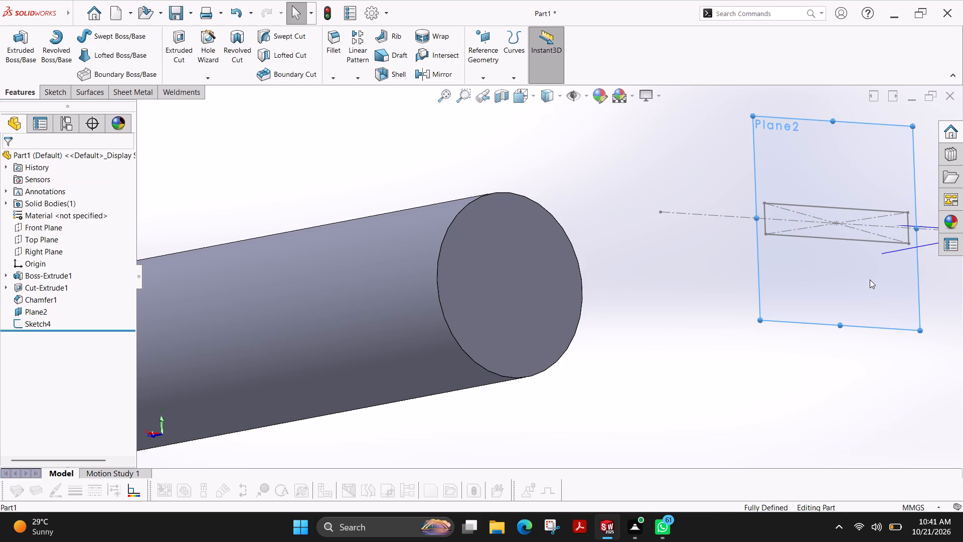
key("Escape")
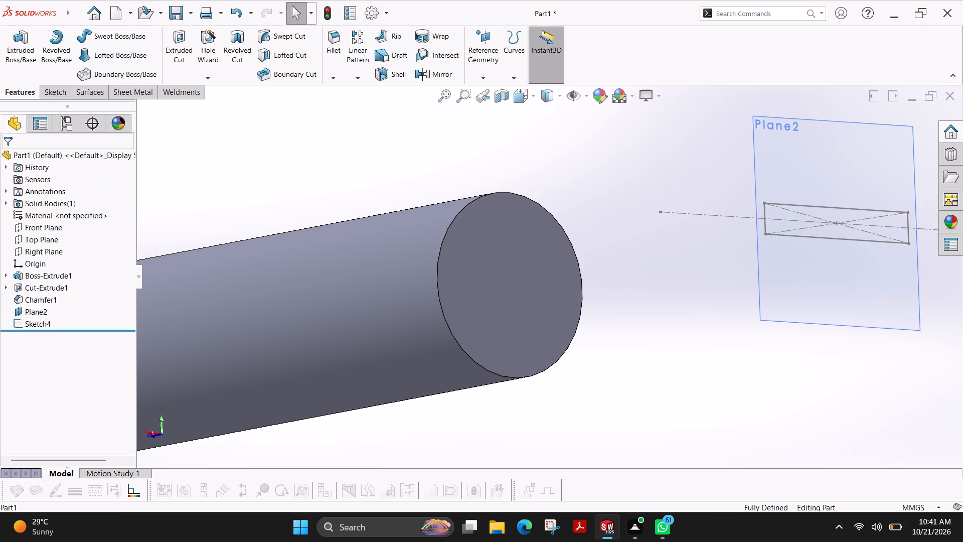
Reopen the existing rectangle sketch on the offset plane for editing.
left_click(60, 93)
left_click(862, 300)
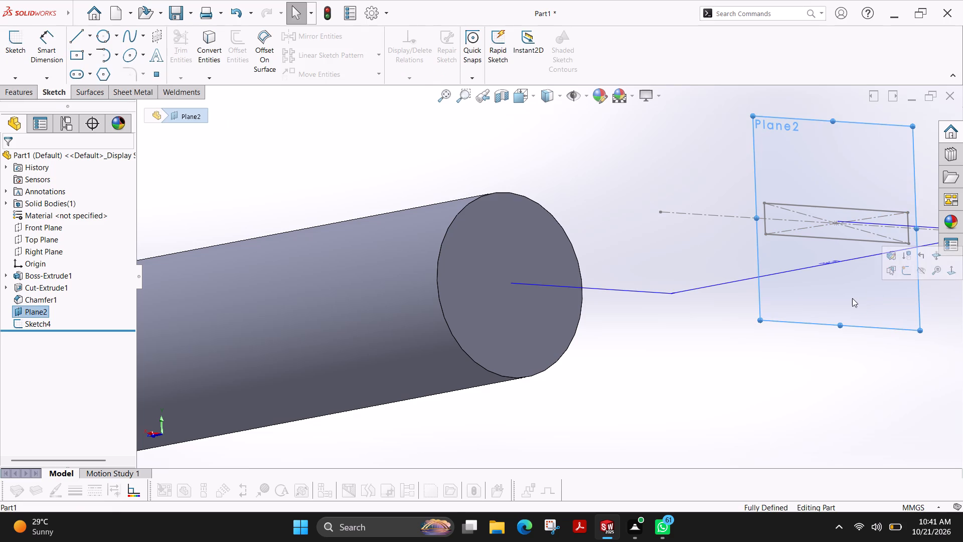
key("Escape")
left_click(16, 47)
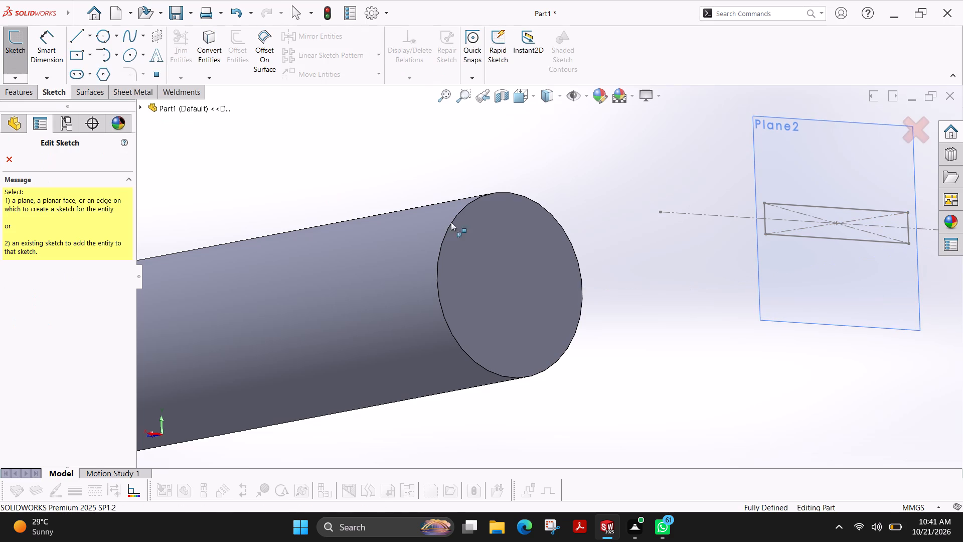
left_click(852, 241)
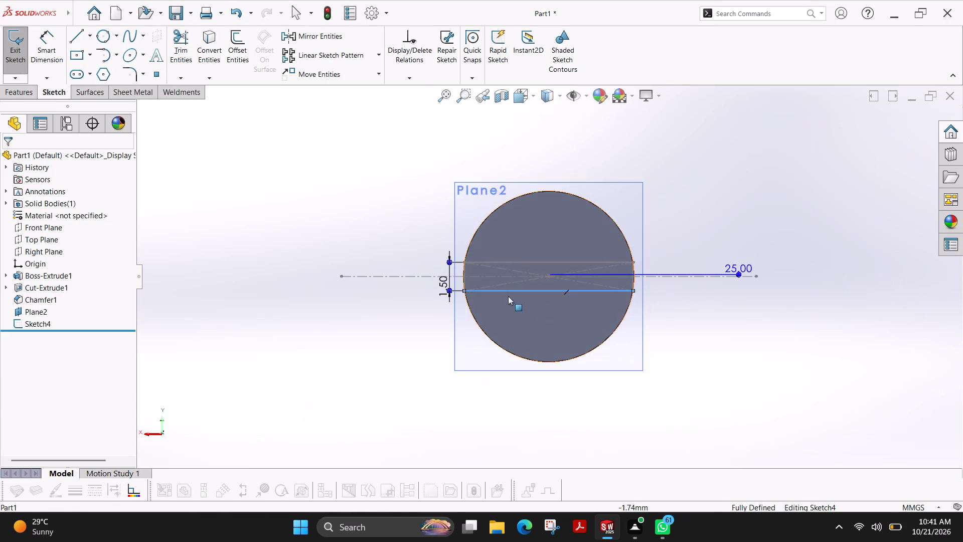
scroll(554, 293, "down", 4)
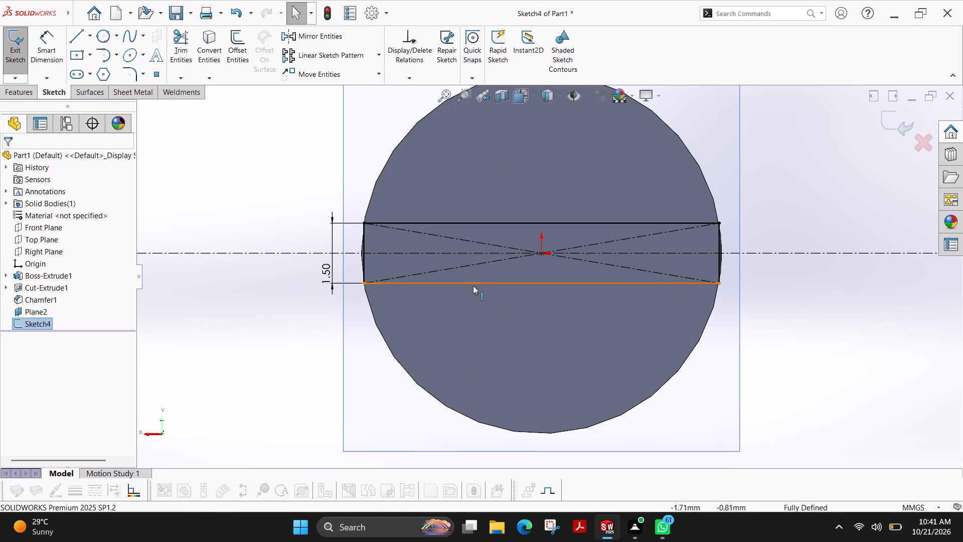
key("Escape")
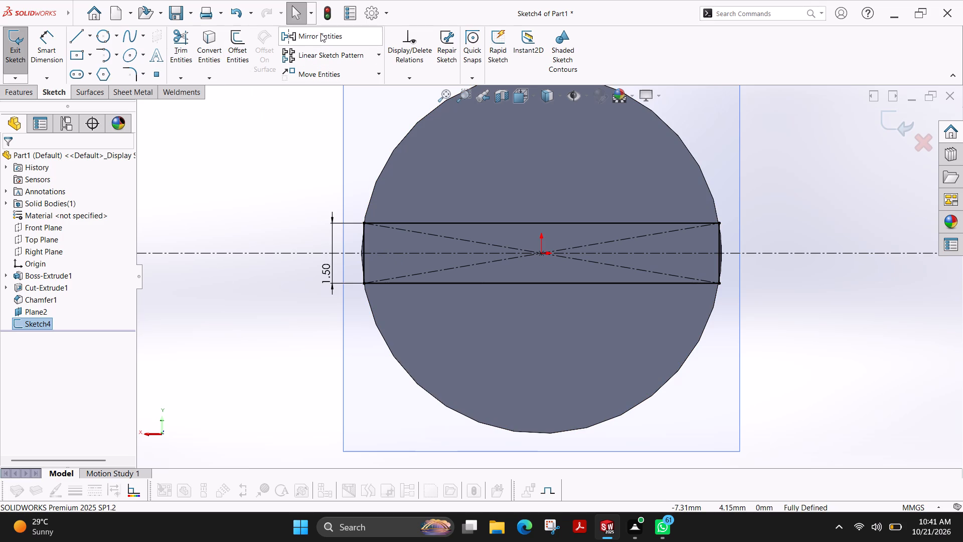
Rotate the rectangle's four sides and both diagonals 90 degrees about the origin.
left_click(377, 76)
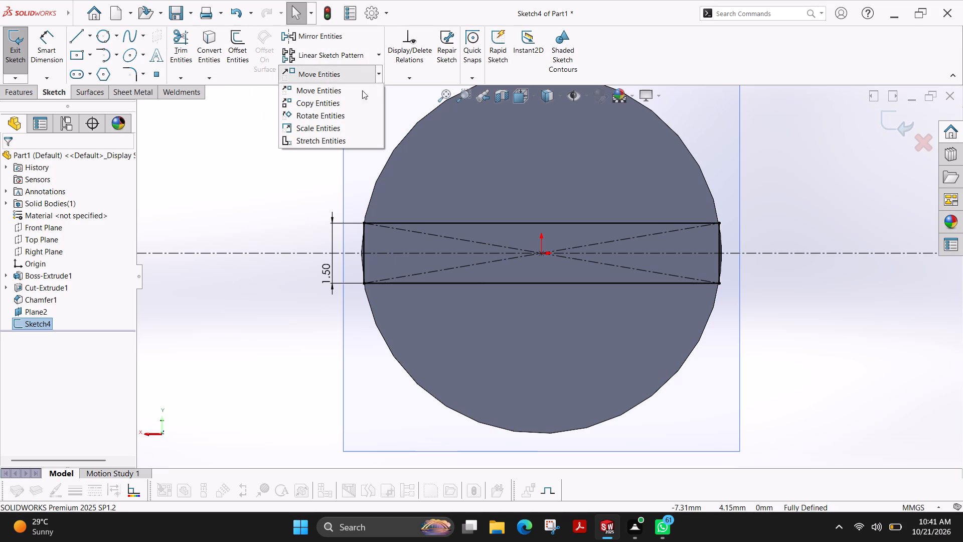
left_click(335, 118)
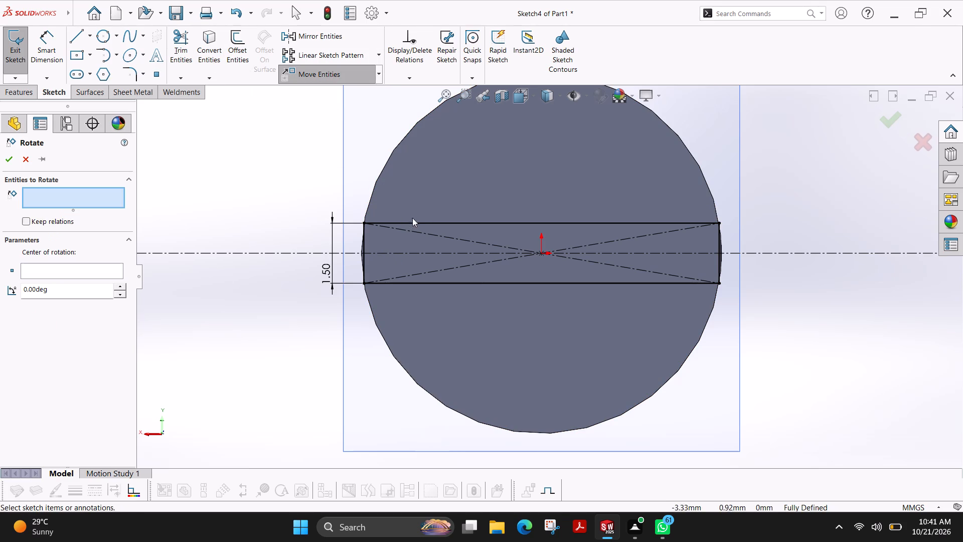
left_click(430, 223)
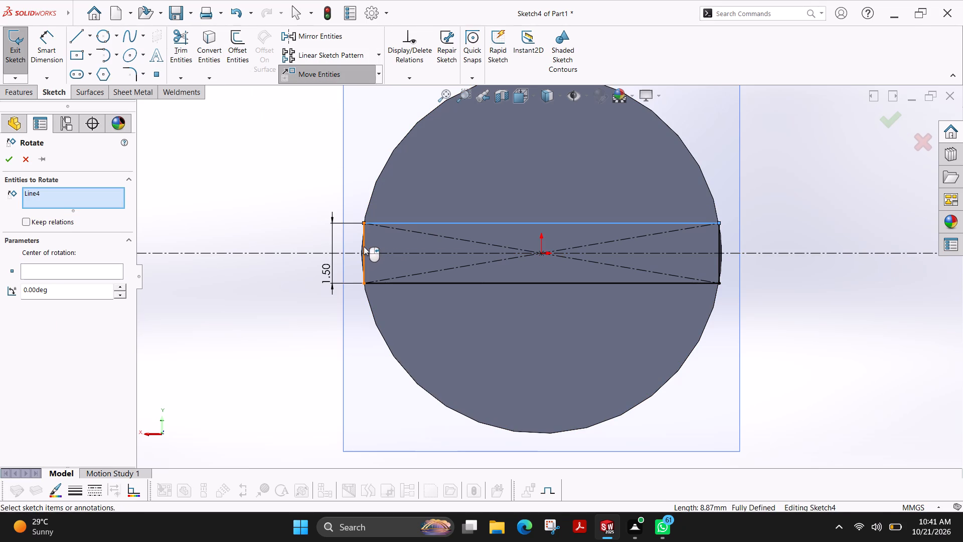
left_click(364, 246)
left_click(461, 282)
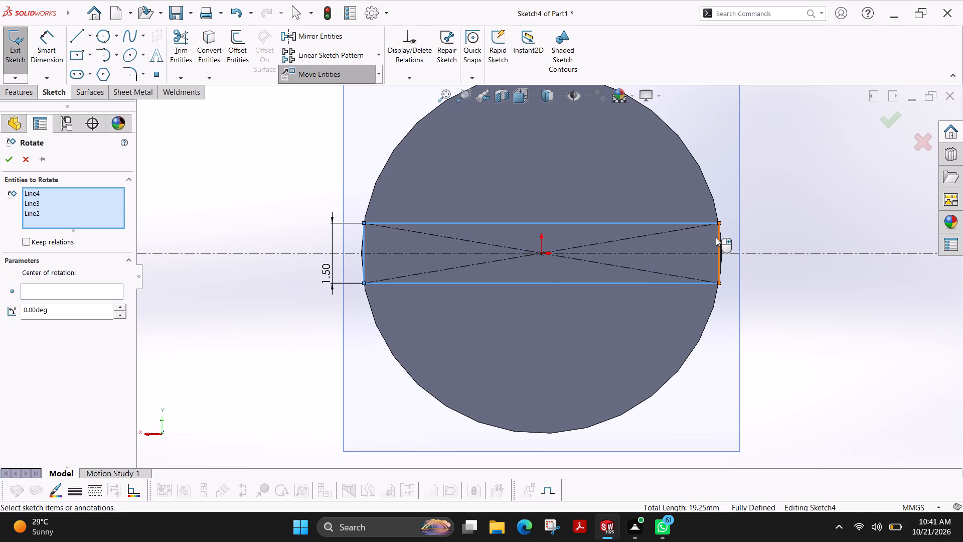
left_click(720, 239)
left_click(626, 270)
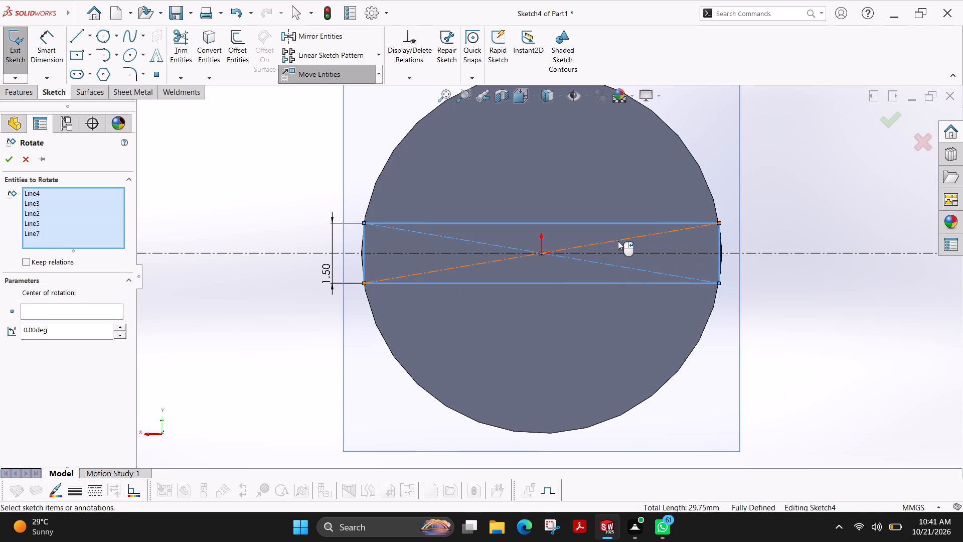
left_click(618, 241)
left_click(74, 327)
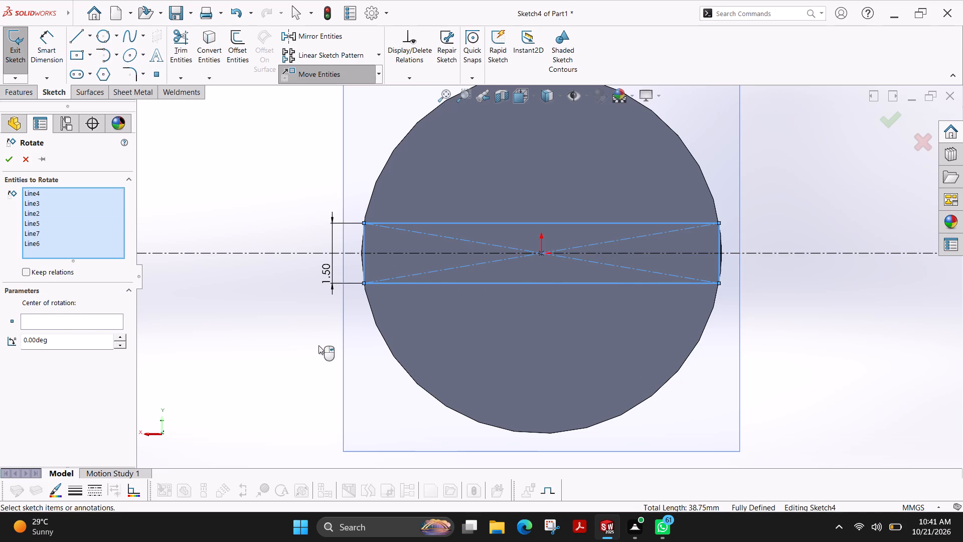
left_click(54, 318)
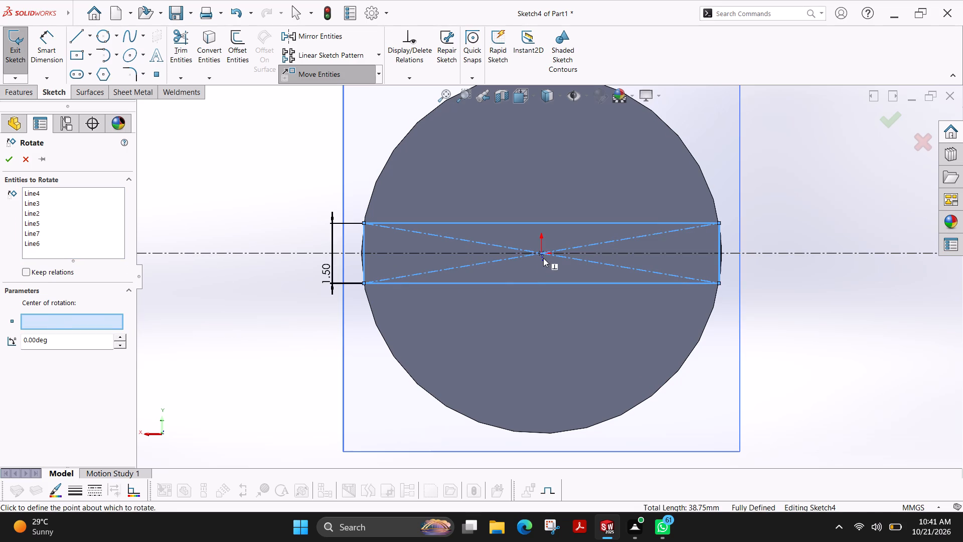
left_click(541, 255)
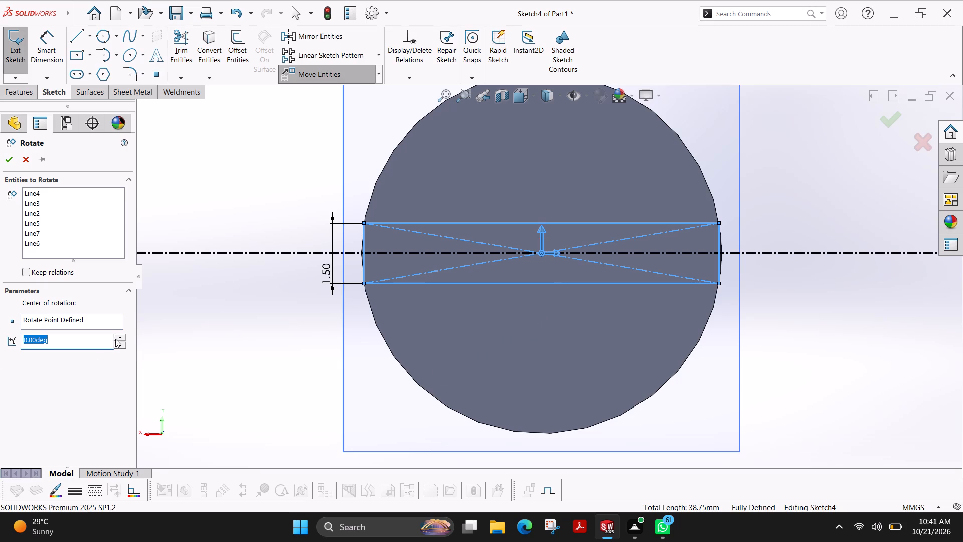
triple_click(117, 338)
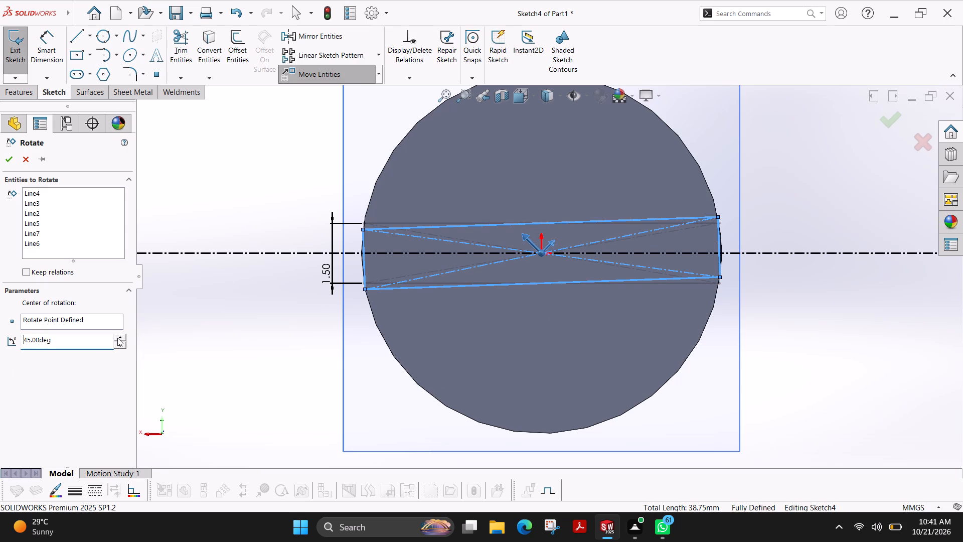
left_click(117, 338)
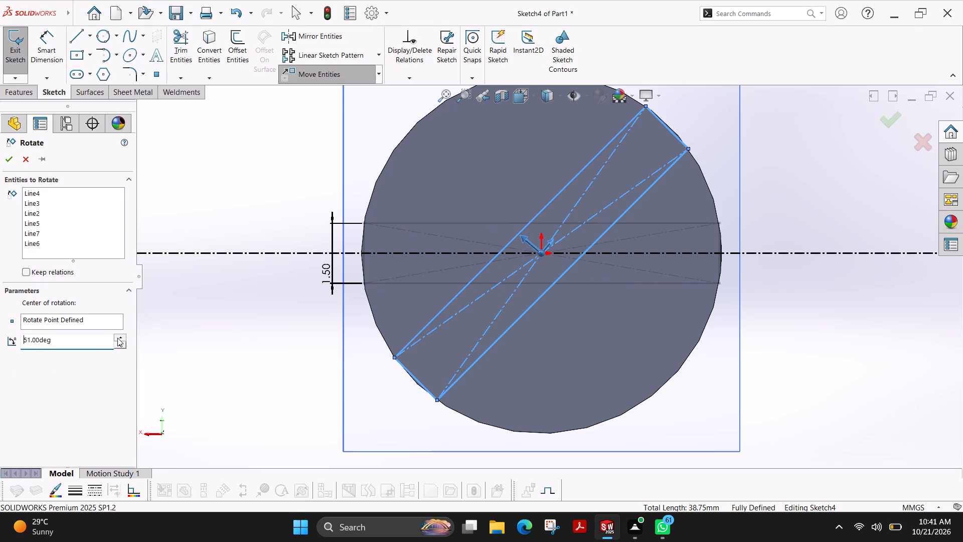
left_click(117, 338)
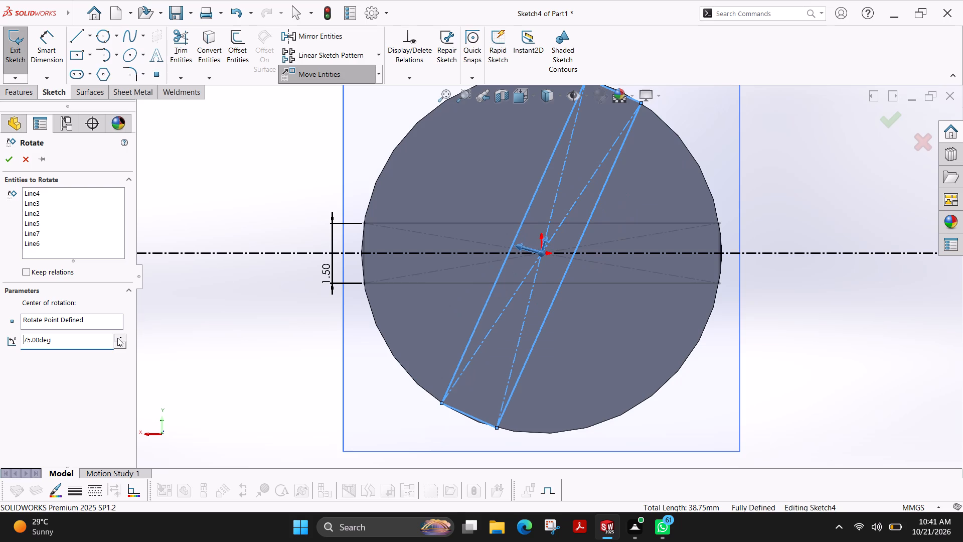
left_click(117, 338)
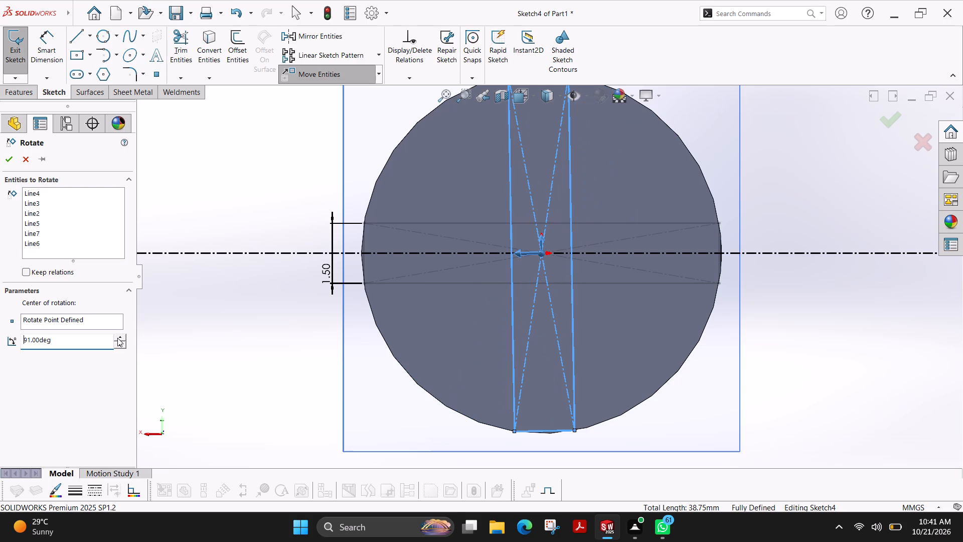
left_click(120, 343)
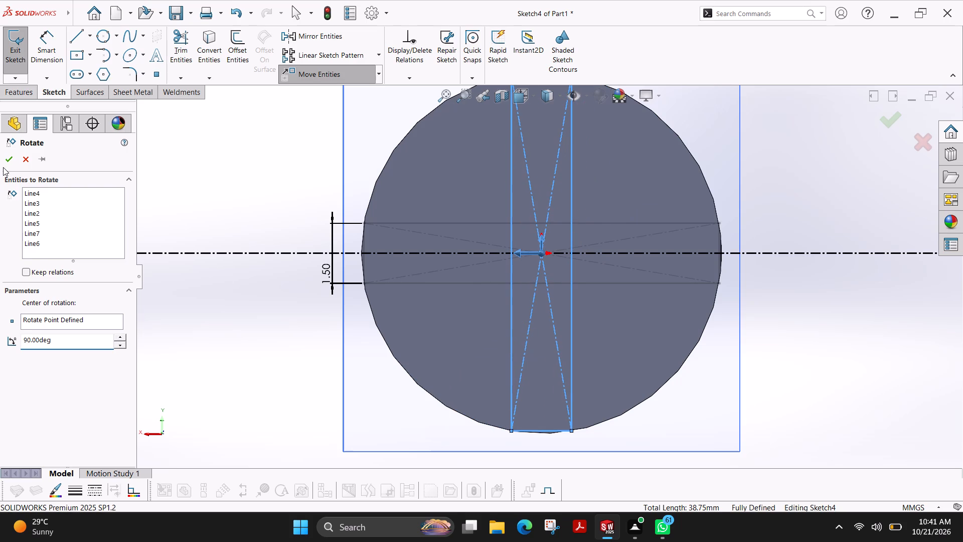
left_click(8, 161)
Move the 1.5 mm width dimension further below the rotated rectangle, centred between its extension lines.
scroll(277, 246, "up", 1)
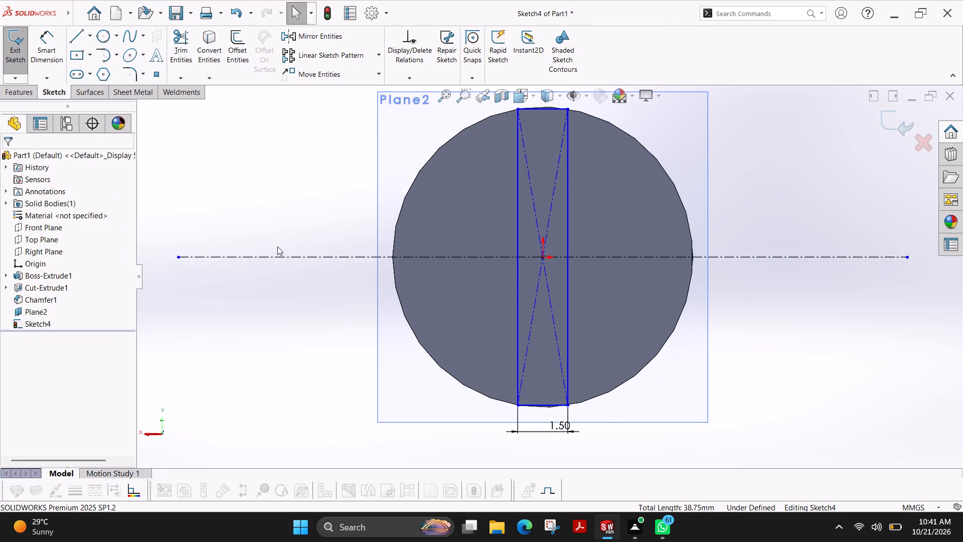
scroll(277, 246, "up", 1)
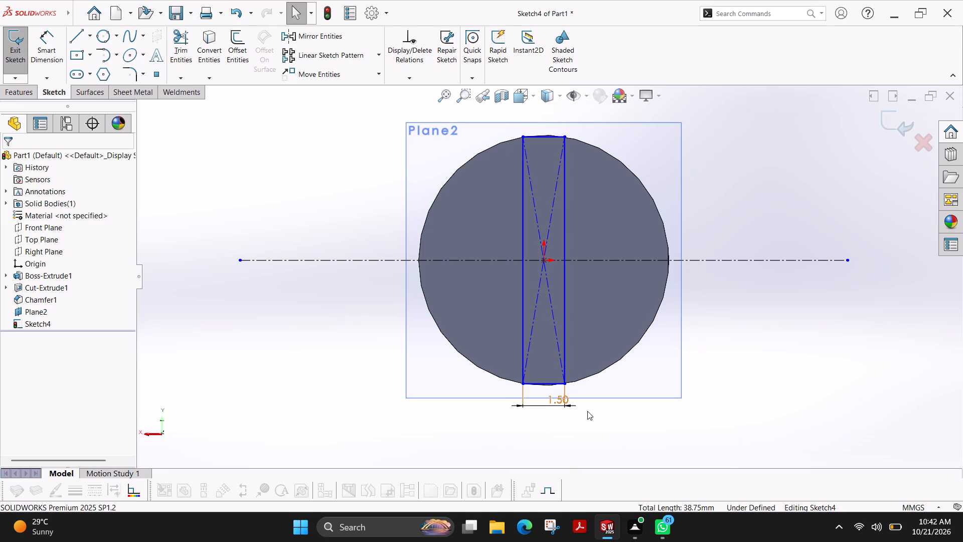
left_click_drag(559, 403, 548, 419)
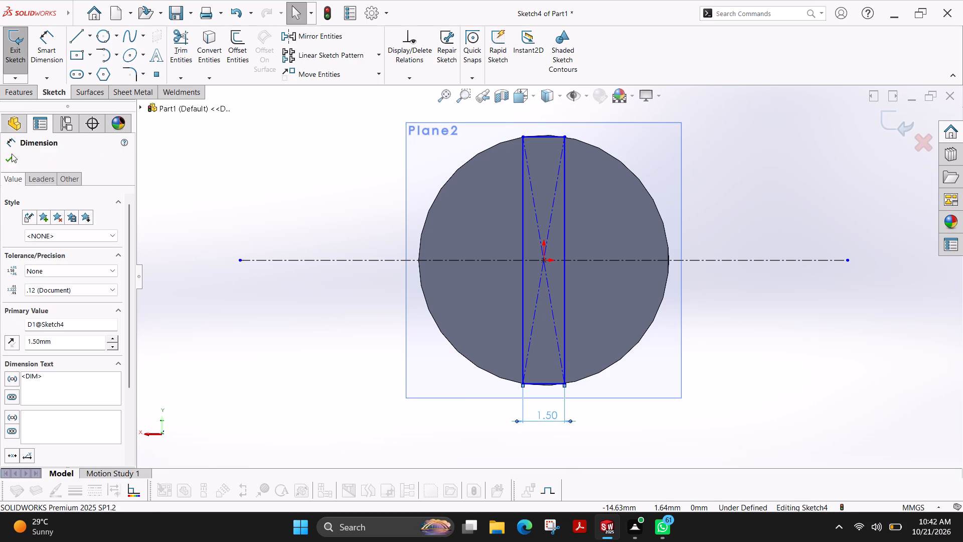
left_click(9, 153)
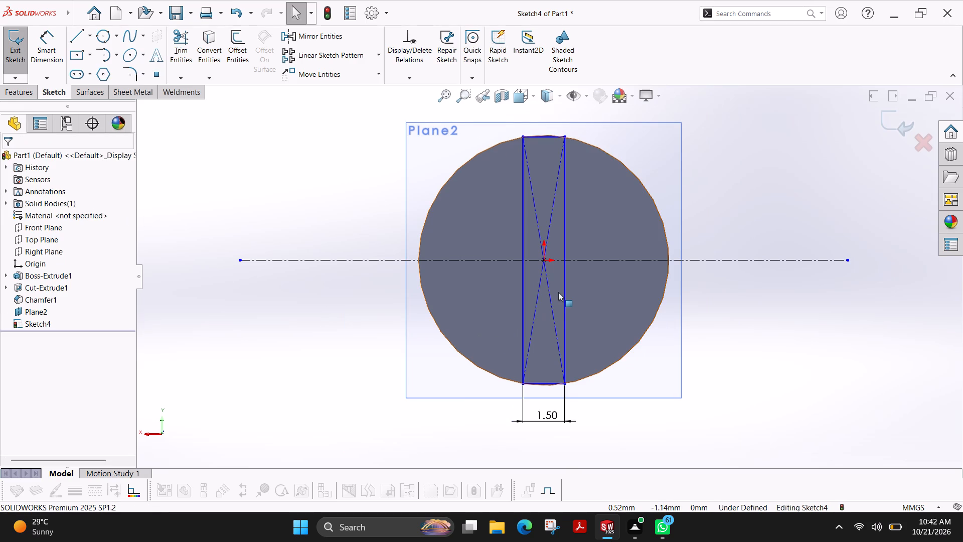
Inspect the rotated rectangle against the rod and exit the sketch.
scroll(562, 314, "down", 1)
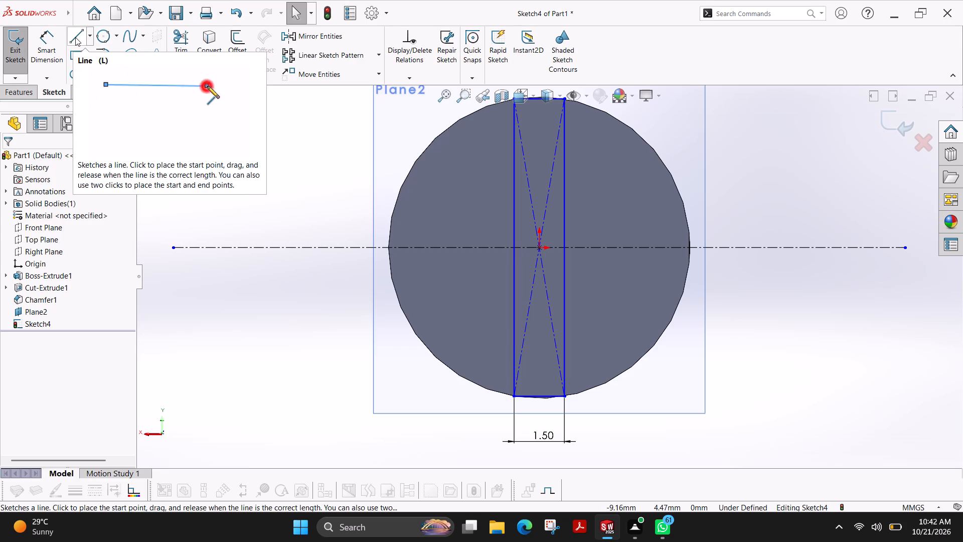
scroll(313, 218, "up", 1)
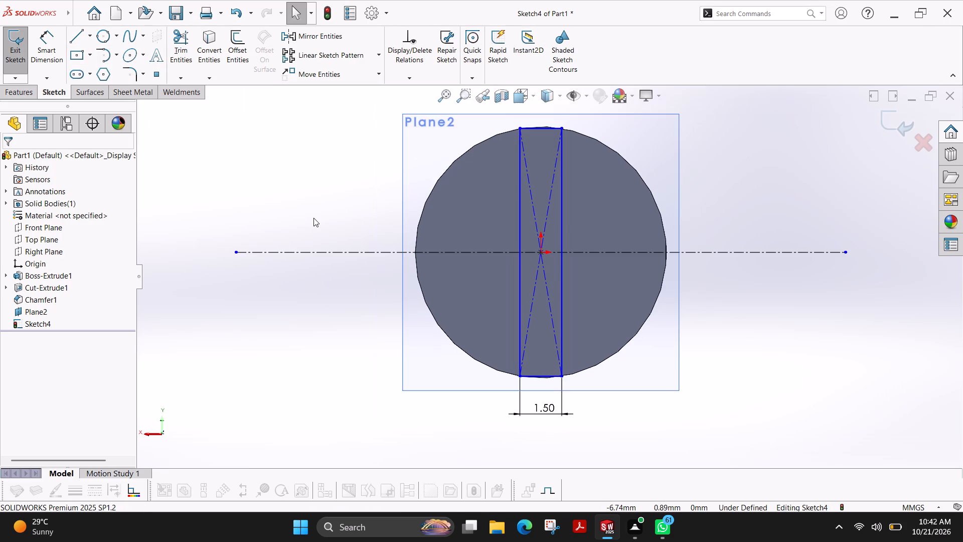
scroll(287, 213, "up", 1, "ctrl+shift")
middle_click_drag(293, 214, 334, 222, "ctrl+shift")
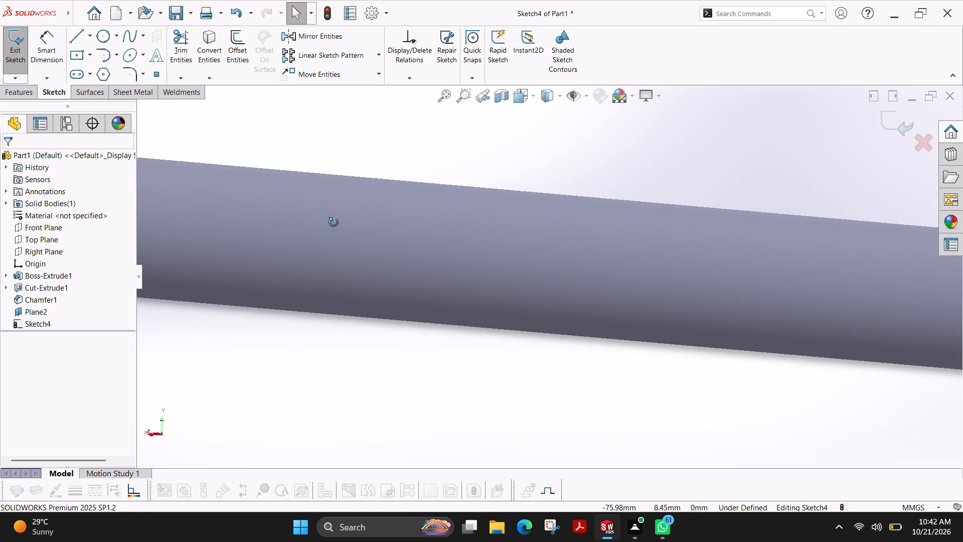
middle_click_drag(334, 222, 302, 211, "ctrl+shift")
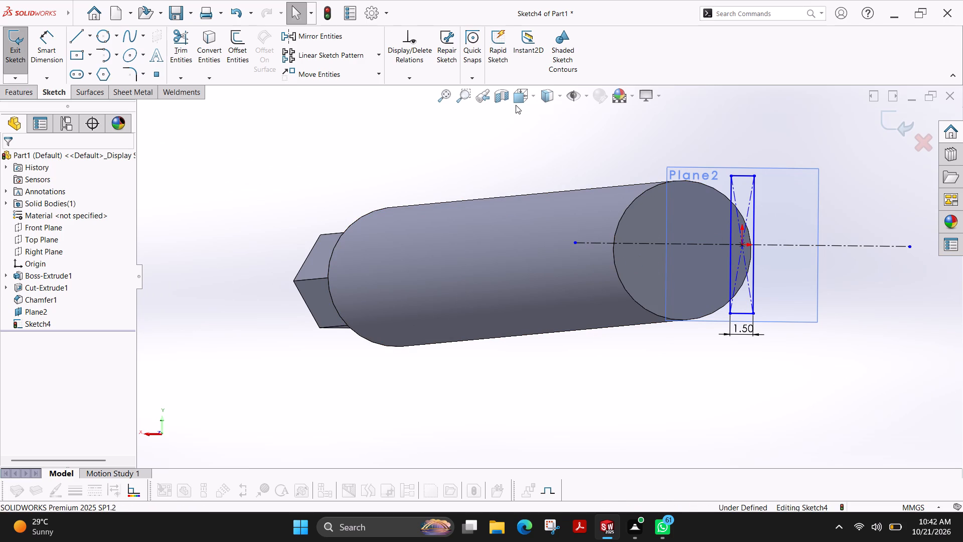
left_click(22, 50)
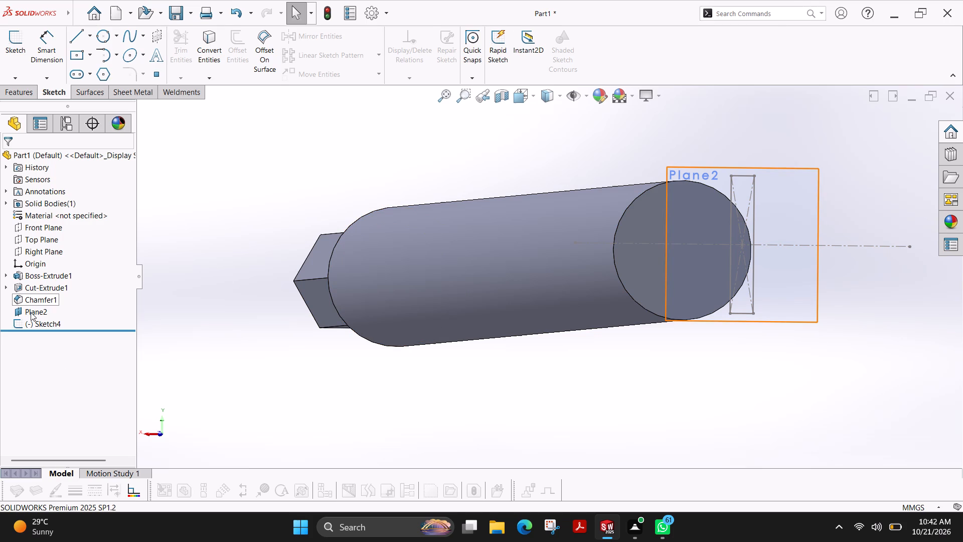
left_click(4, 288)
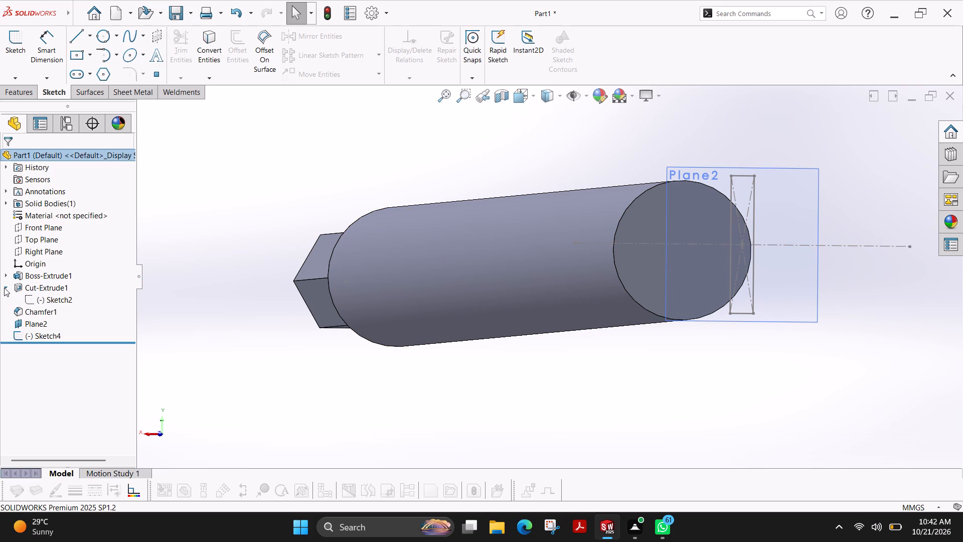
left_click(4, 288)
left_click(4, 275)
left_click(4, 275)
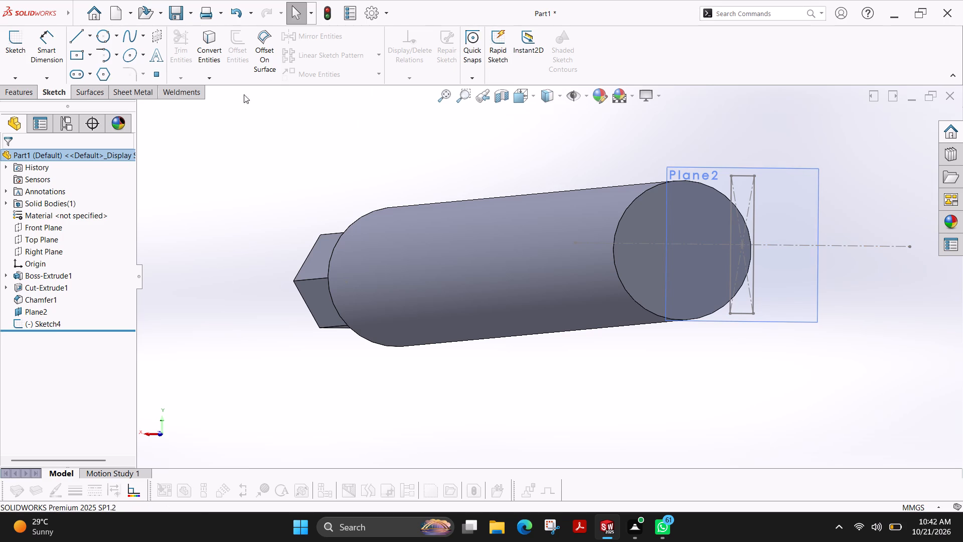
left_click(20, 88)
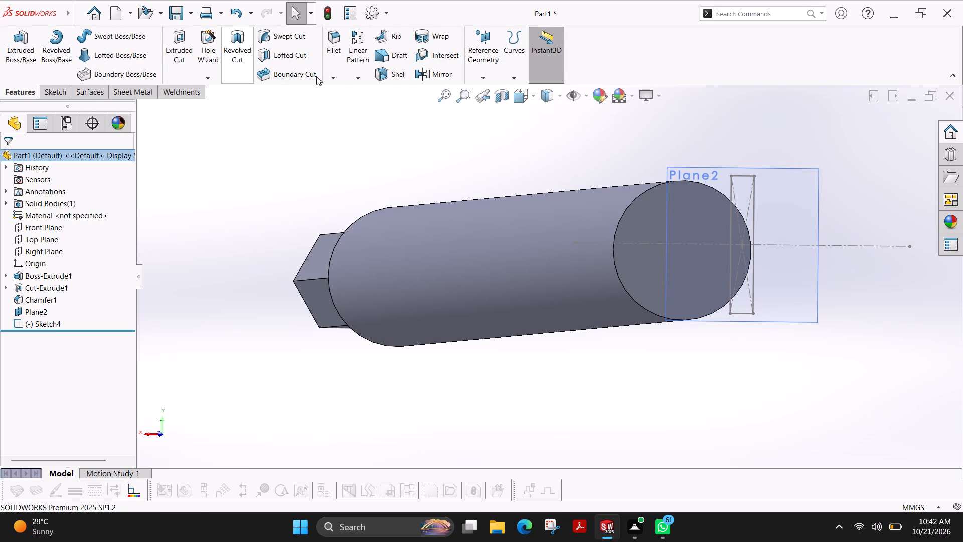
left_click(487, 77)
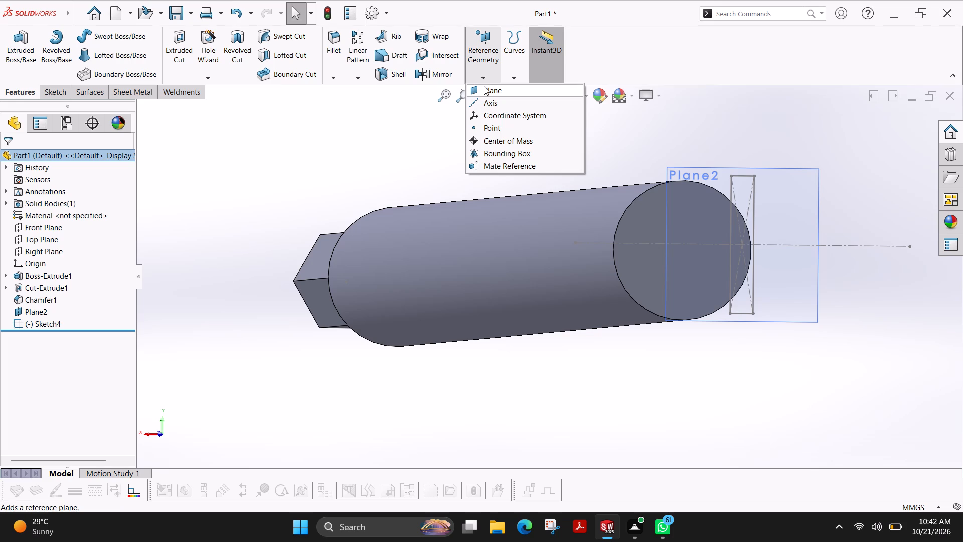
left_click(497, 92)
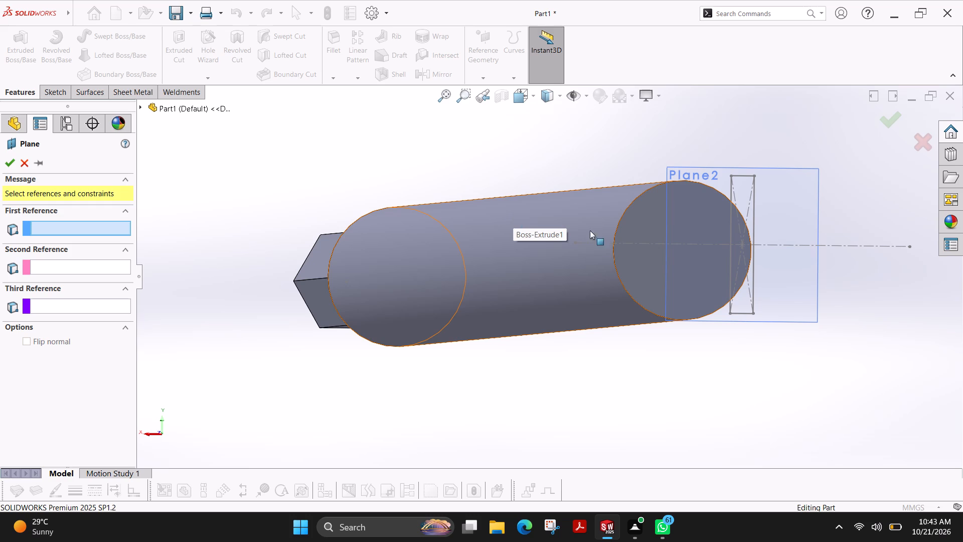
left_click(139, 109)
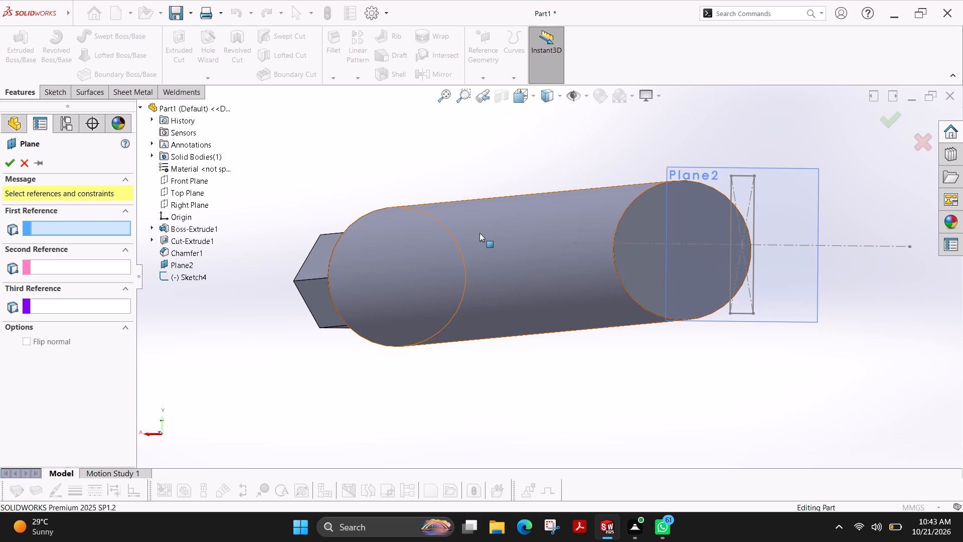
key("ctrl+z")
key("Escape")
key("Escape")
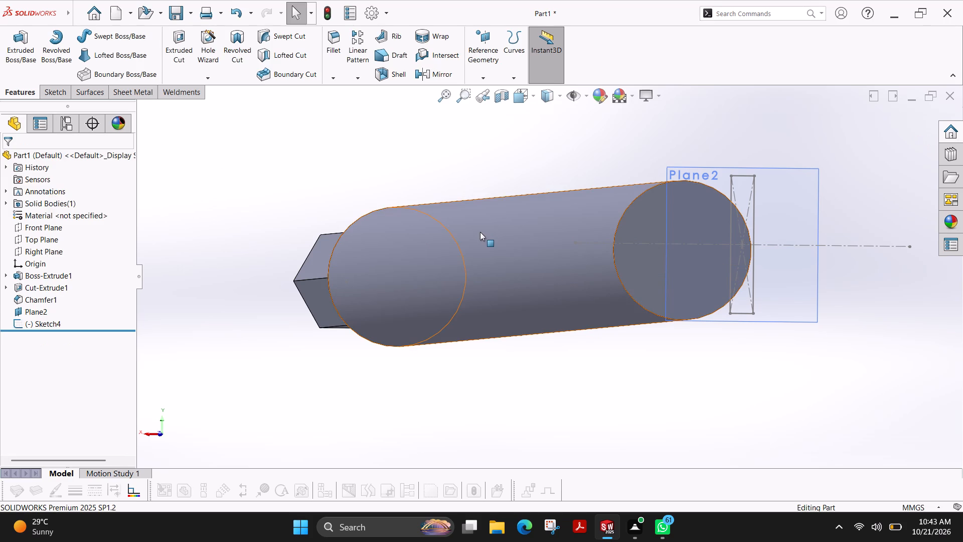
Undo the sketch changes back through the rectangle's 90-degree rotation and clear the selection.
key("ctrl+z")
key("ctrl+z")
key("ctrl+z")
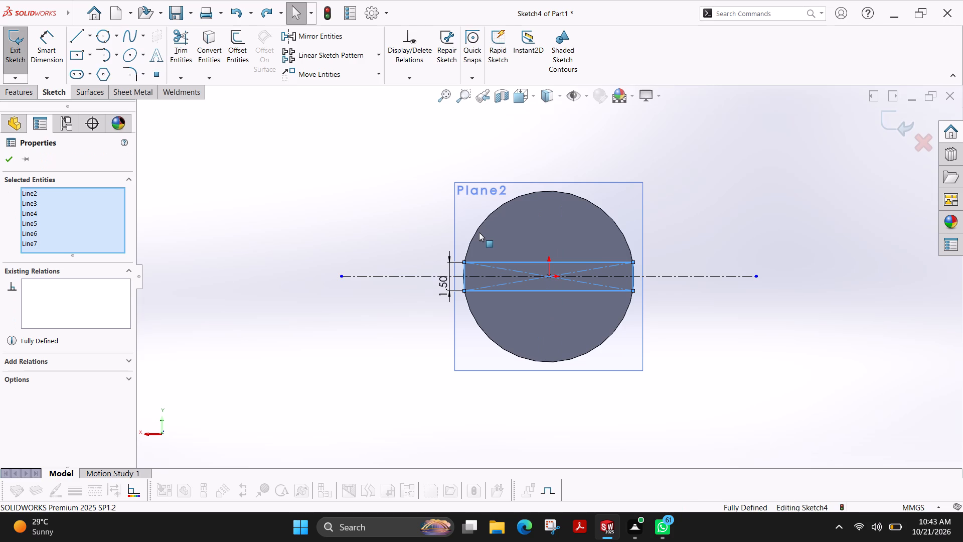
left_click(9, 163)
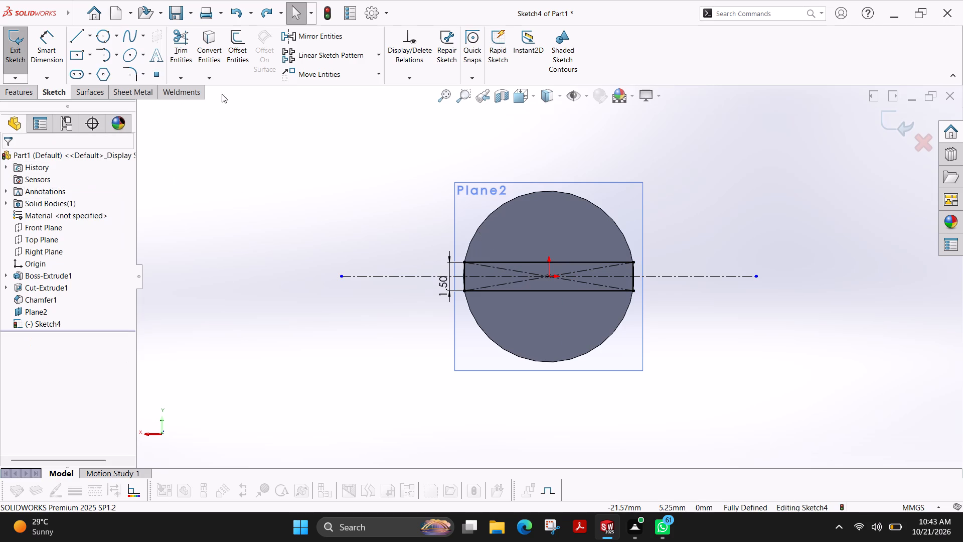
Exit the rectangle sketch on the offset plane.
middle_click_drag(306, 133, 318, 137, "ctrl+shift")
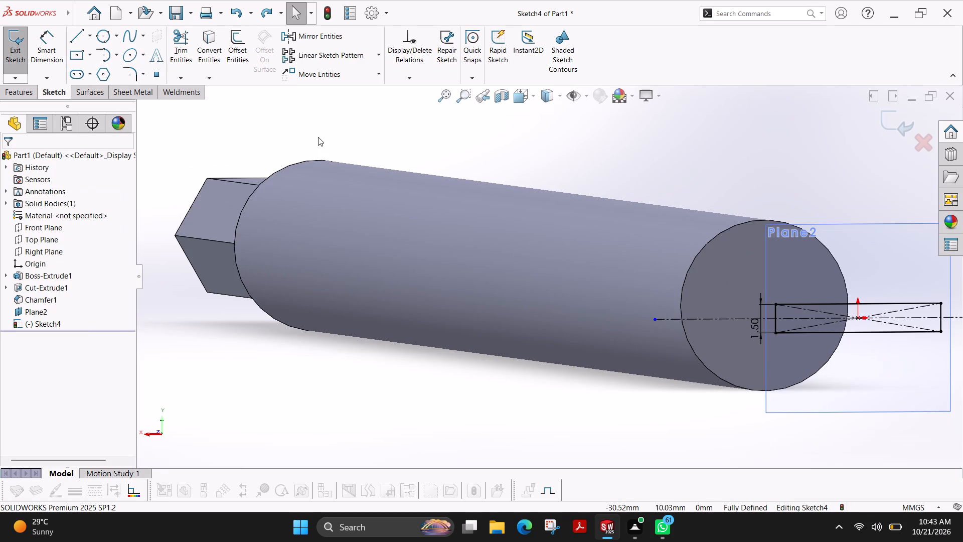
left_click(20, 66)
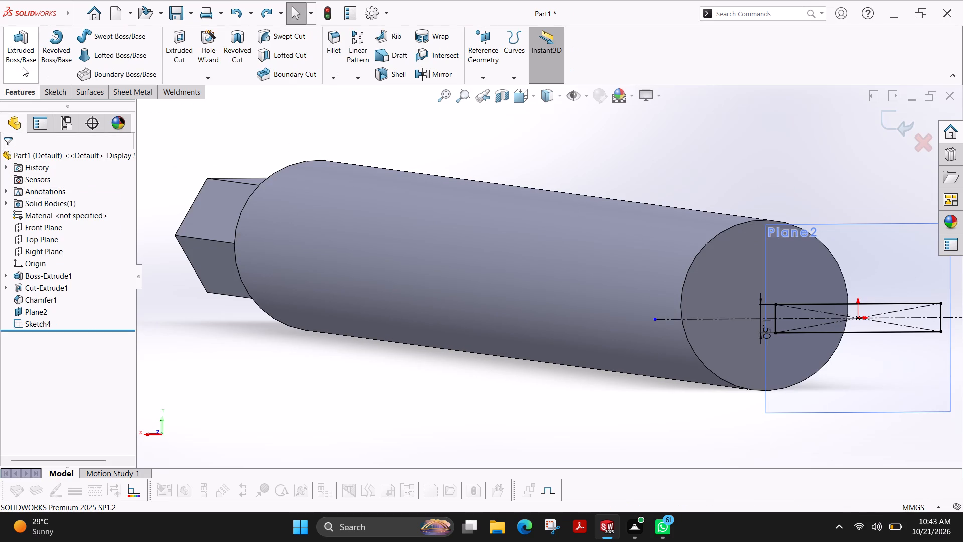
Create a reference plane parallel to the Right Plane with an offset distance of 0 mm.
left_click(487, 75)
left_click(493, 89)
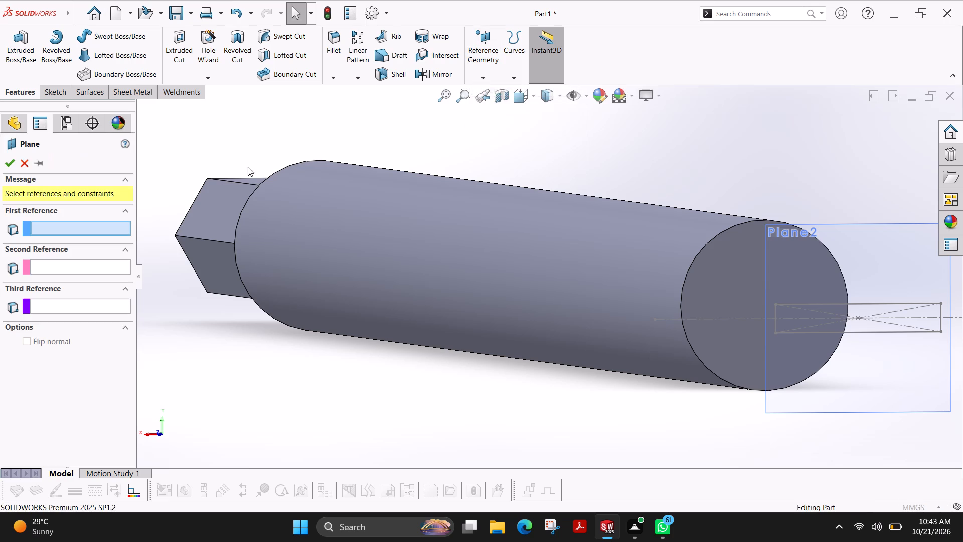
left_click(139, 108)
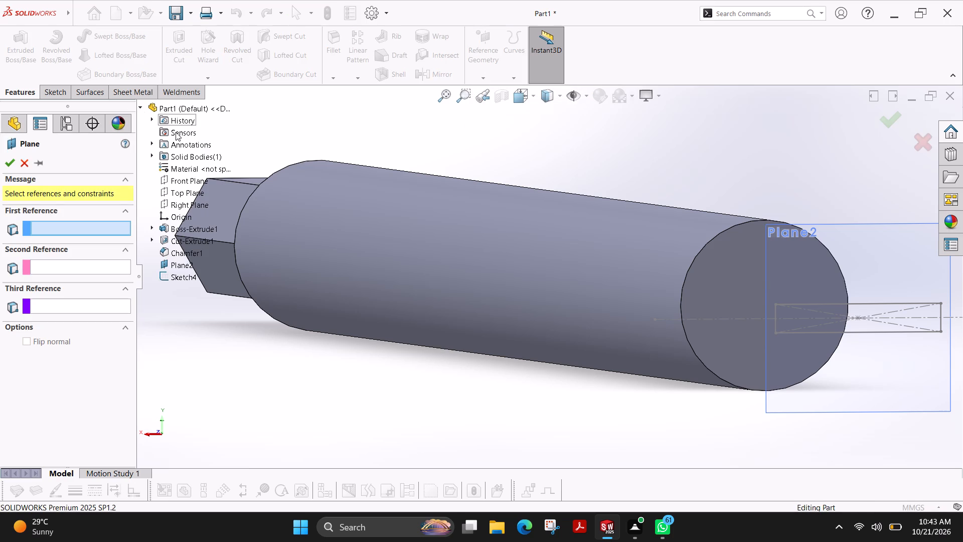
left_click(198, 204)
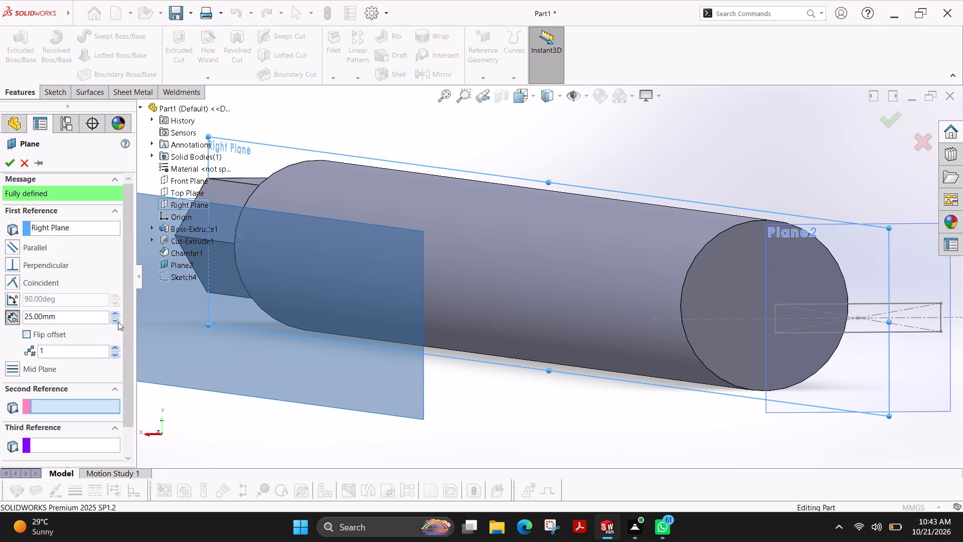
double_click(119, 318)
left_click(119, 318)
double_click(97, 317)
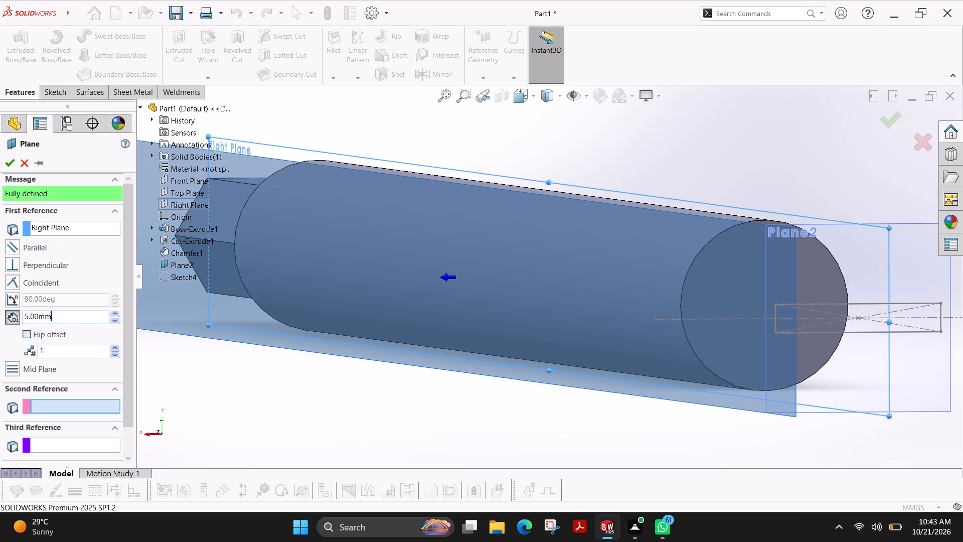
key("0")
key("Return")
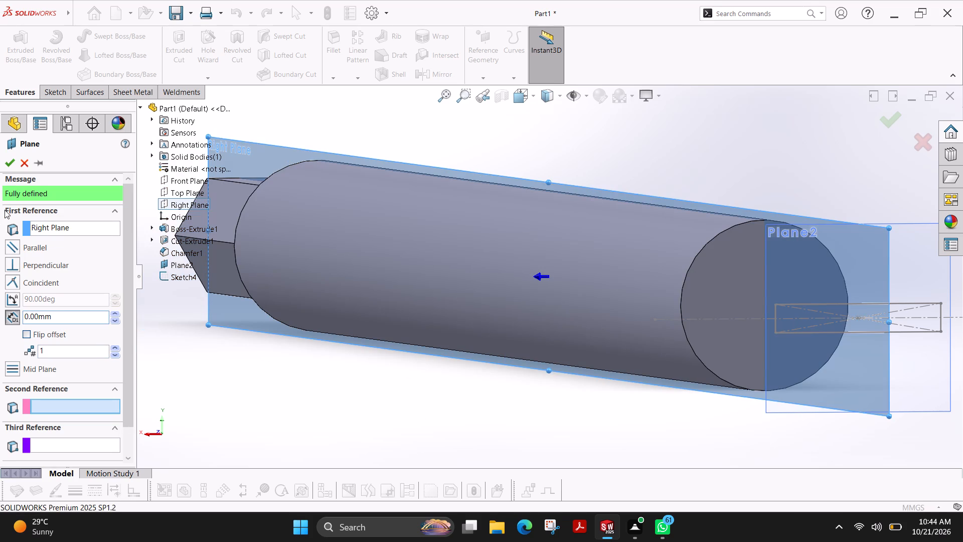
left_click(15, 165)
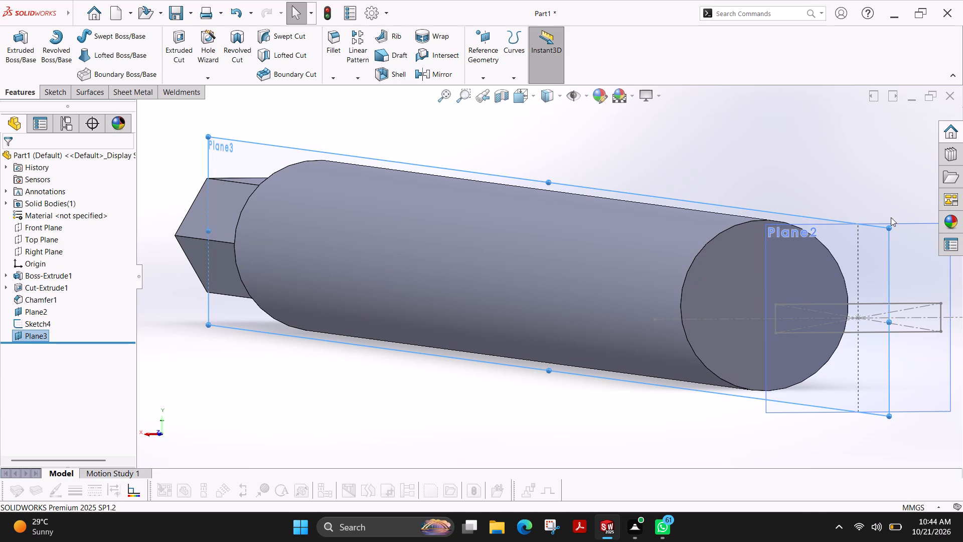
Enlarge the new plane's boundary upward and downward so it extends well beyond the rod's profile.
left_click_drag(889, 230, 906, 152)
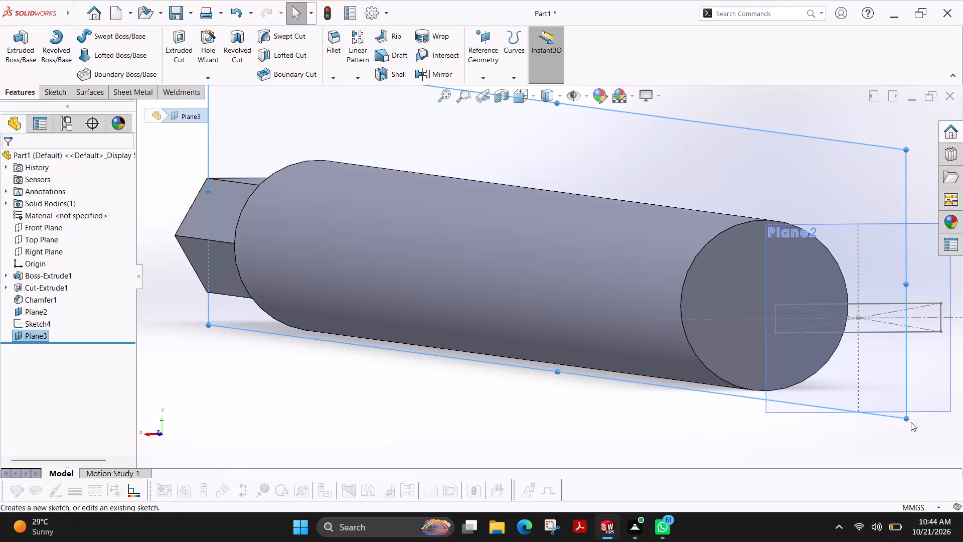
left_click_drag(905, 420, 938, 482)
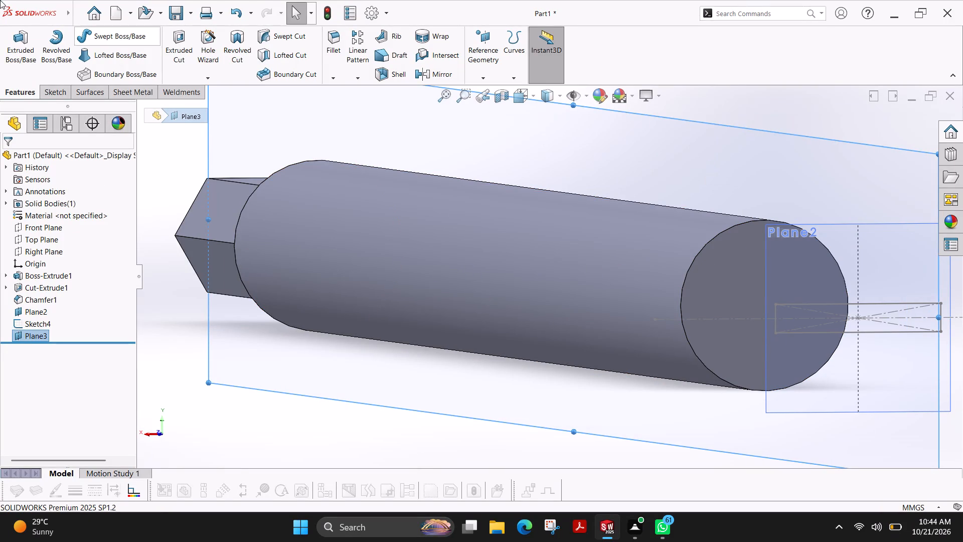
Start a sketch on Plane3, the new plane through the rod's axis.
left_click(55, 96)
left_click(16, 45)
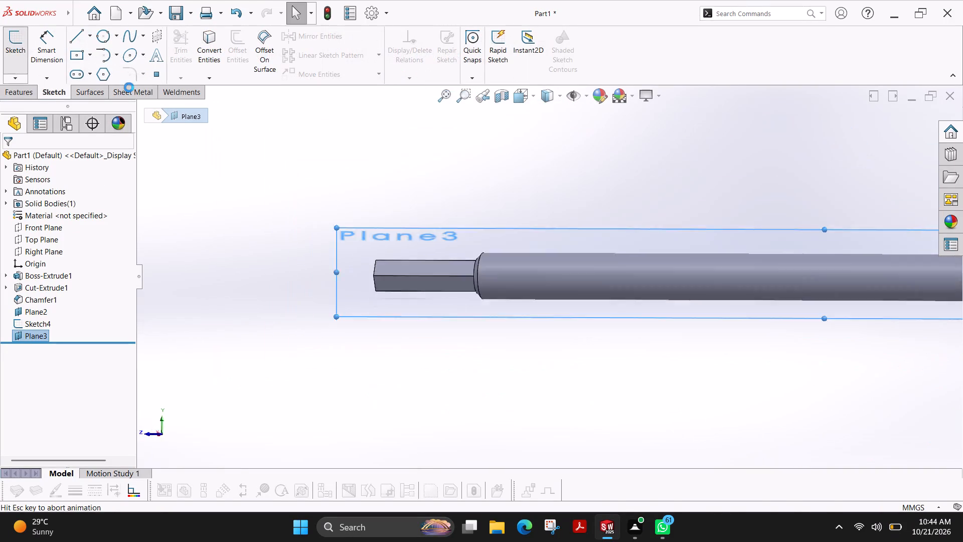
Shrink the boundary of Plane2 by lowering its upper edge to just below the tip rectangle.
scroll(693, 276, "down", 3)
scroll(651, 282, "down", 4)
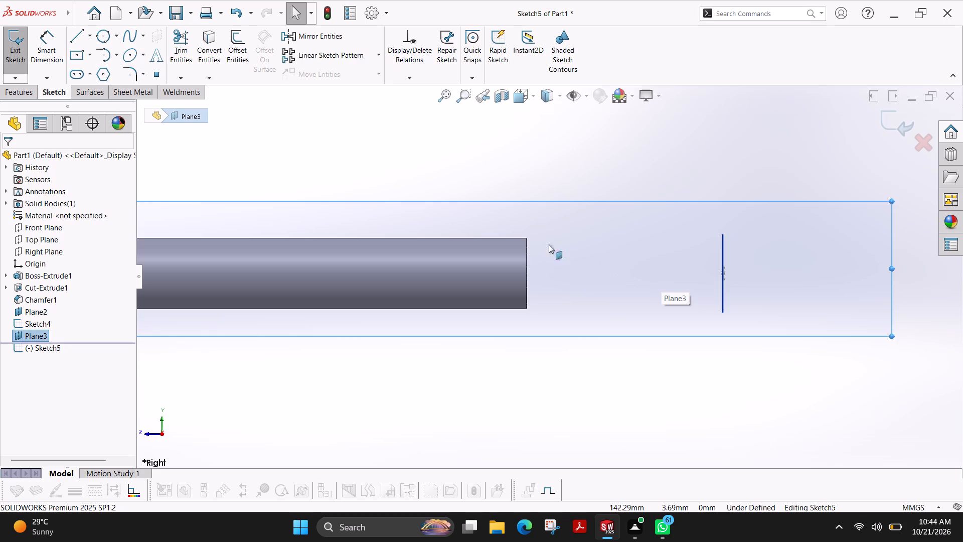
scroll(567, 251, "down", 2)
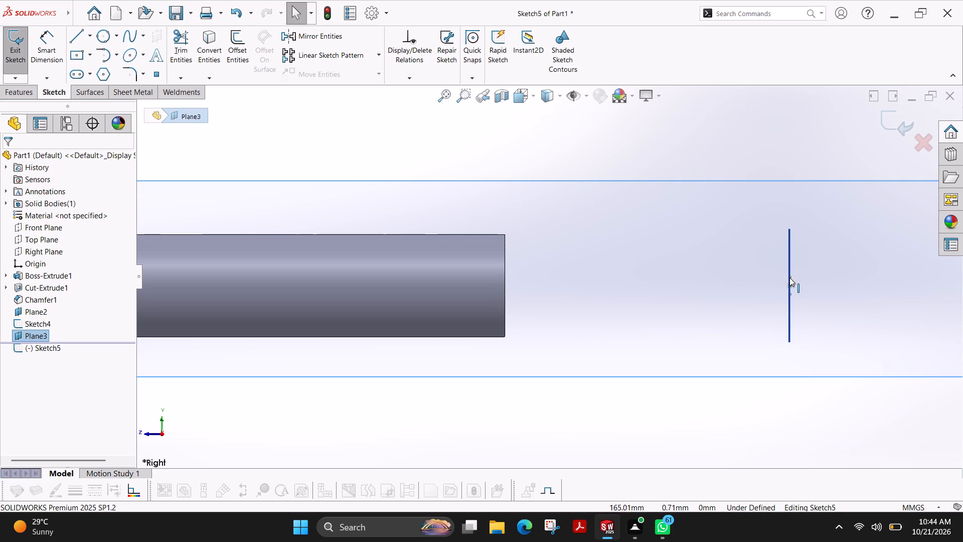
left_click(790, 237)
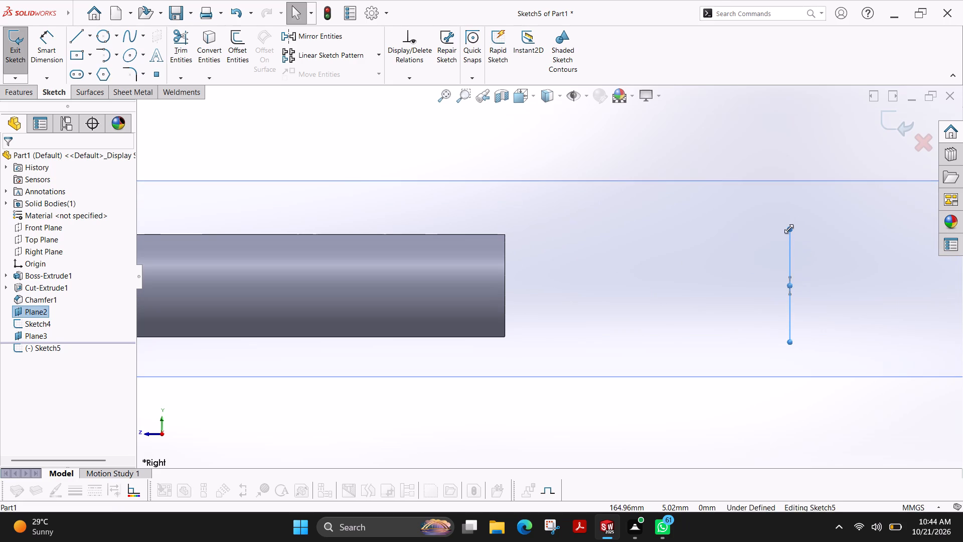
left_click_drag(789, 228, 780, 302)
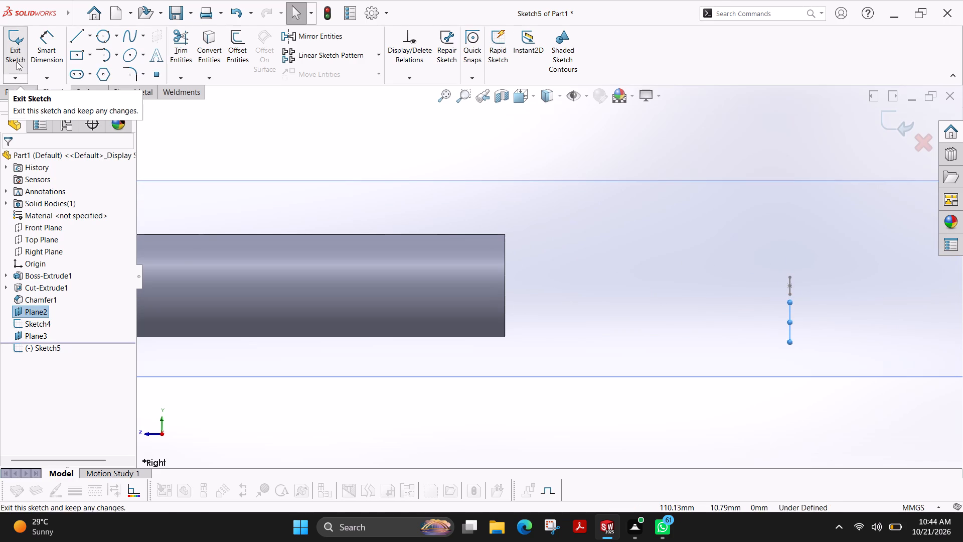
Draw a vertical line down the rod's end face and a connected sloping line about 25.1 mm long to the tip rectangle's upper edge.
left_click(79, 36)
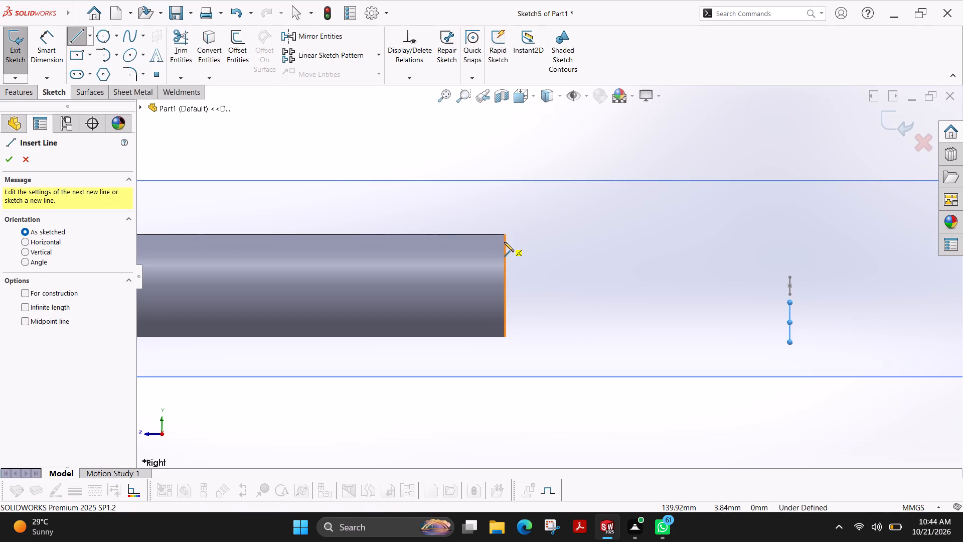
left_click(504, 186)
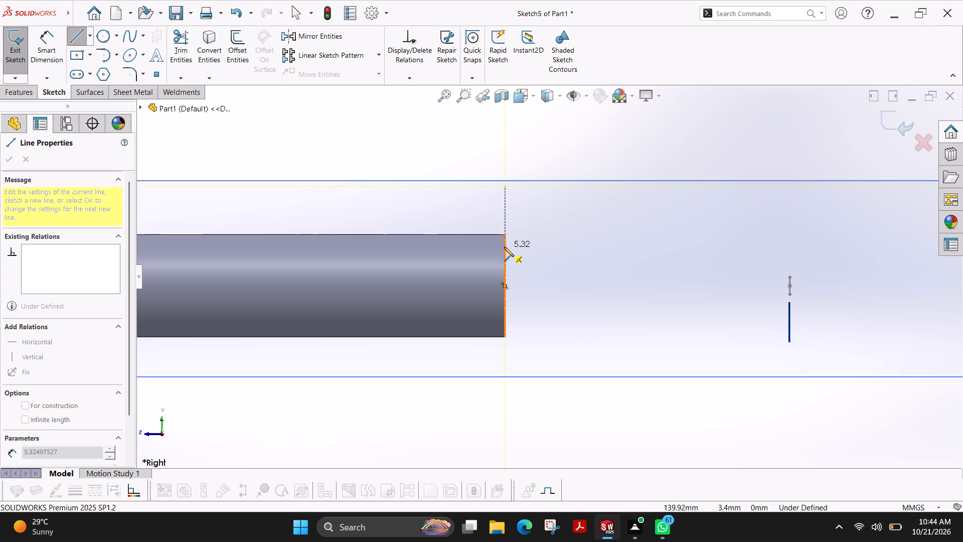
left_click(504, 251)
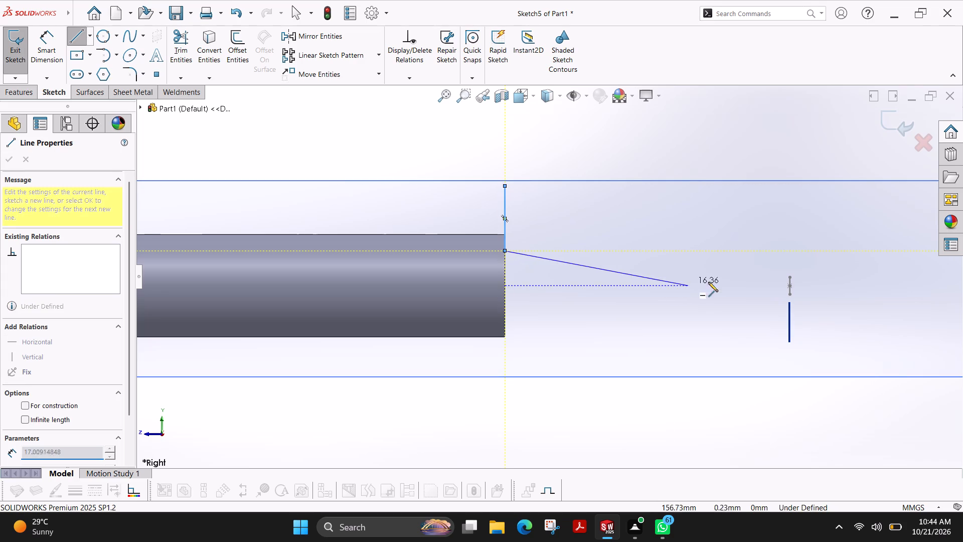
scroll(789, 277, "down", 1)
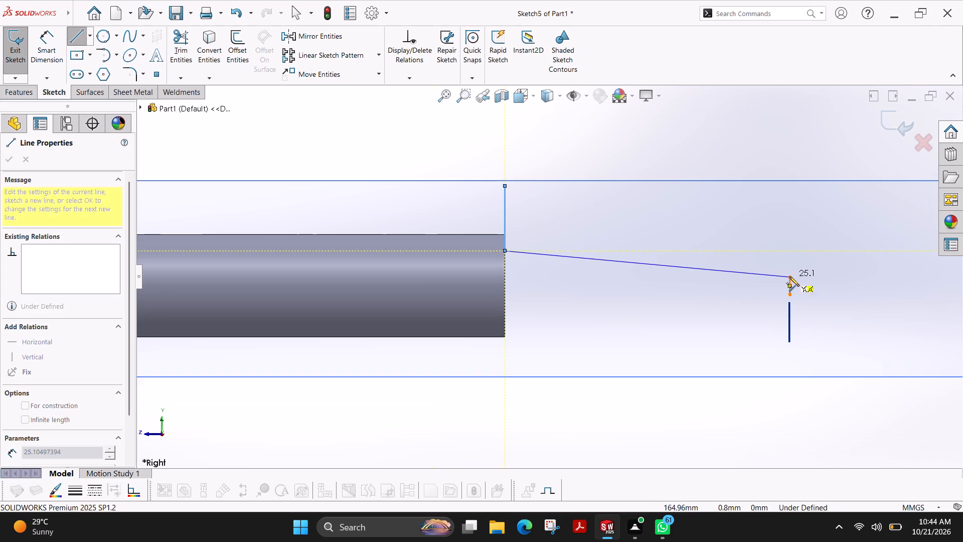
scroll(789, 277, "down", 8)
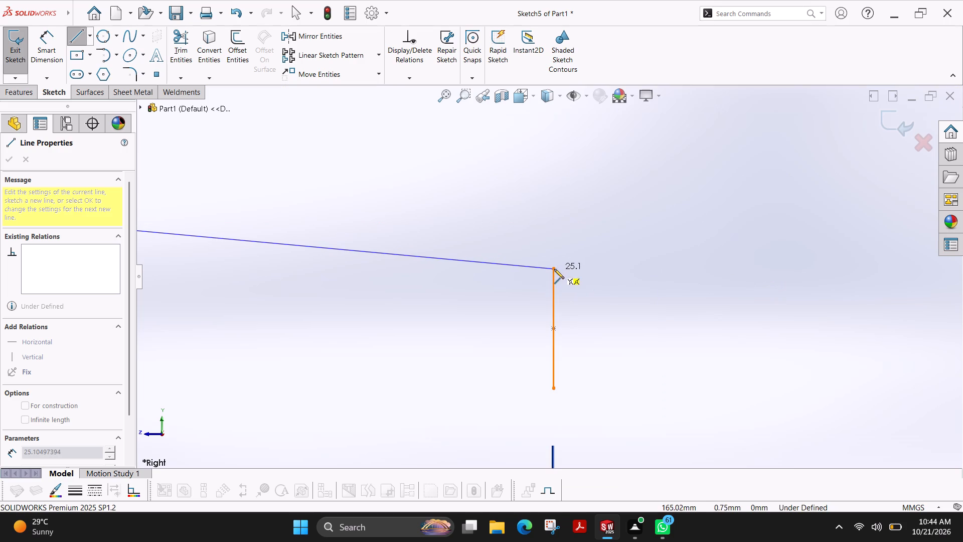
left_click(553, 268)
scroll(302, 290, "up", 2)
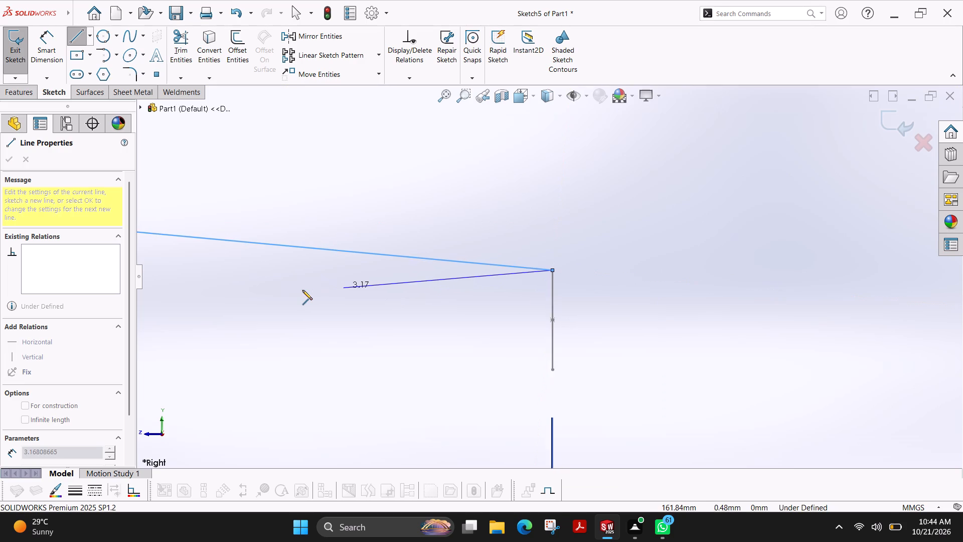
scroll(302, 290, "up", 8)
key("Escape")
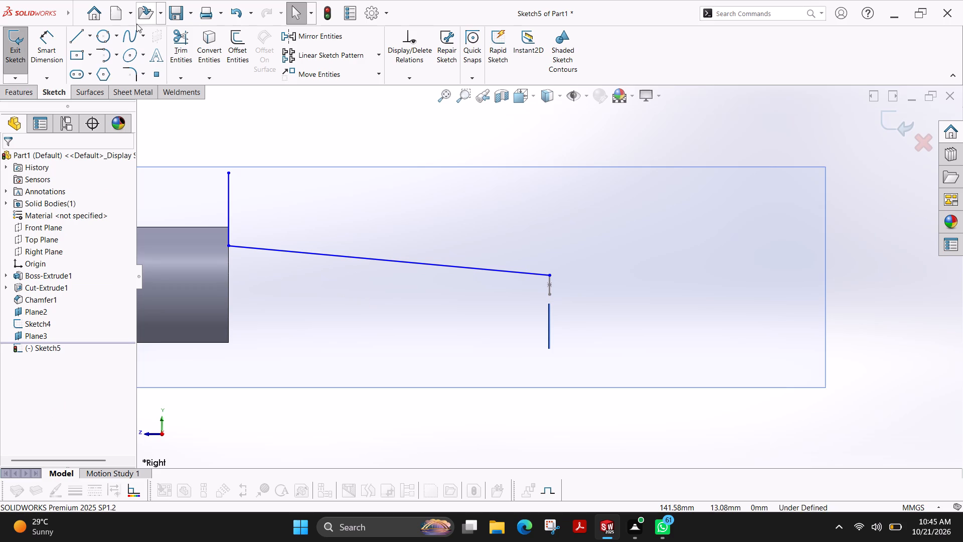
Draw a three-point perimeter circle tangent to the vertical and sloping lines, with a 5 mm radius.
left_click(108, 37)
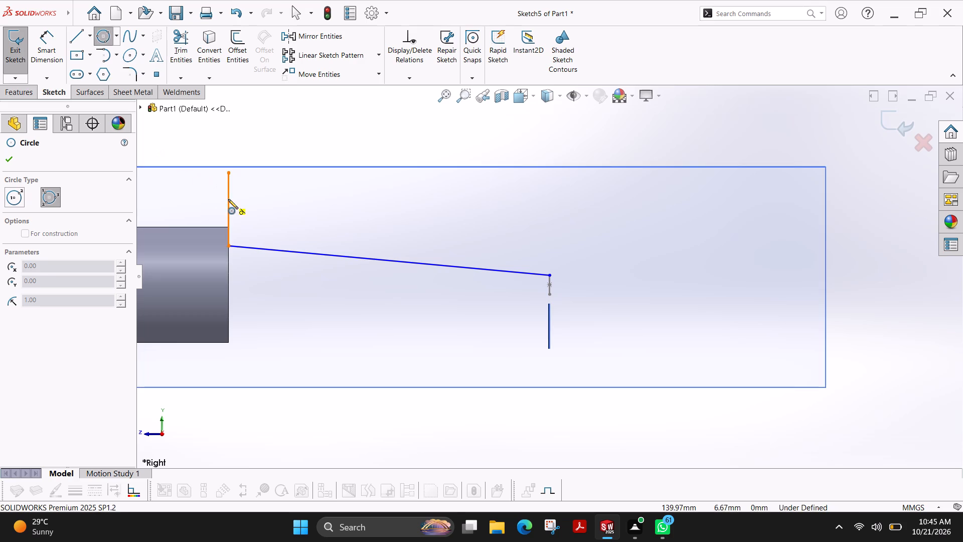
left_click(228, 199)
left_click(293, 253)
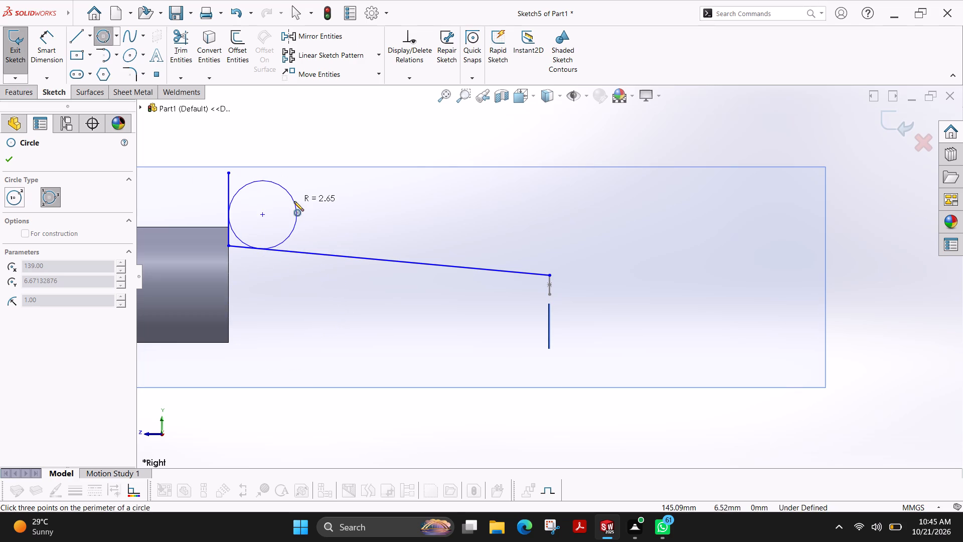
left_click(356, 183)
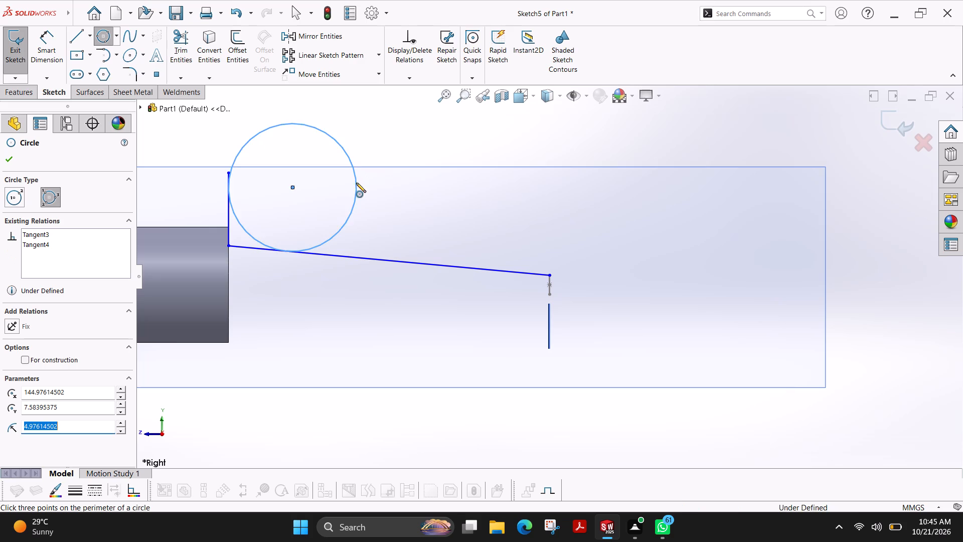
key("5")
key("Return")
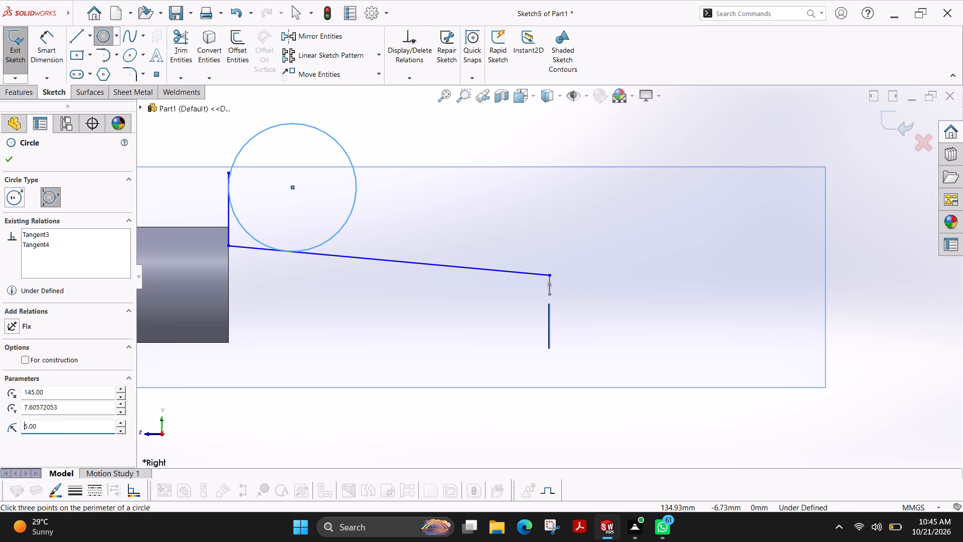
left_click(13, 161)
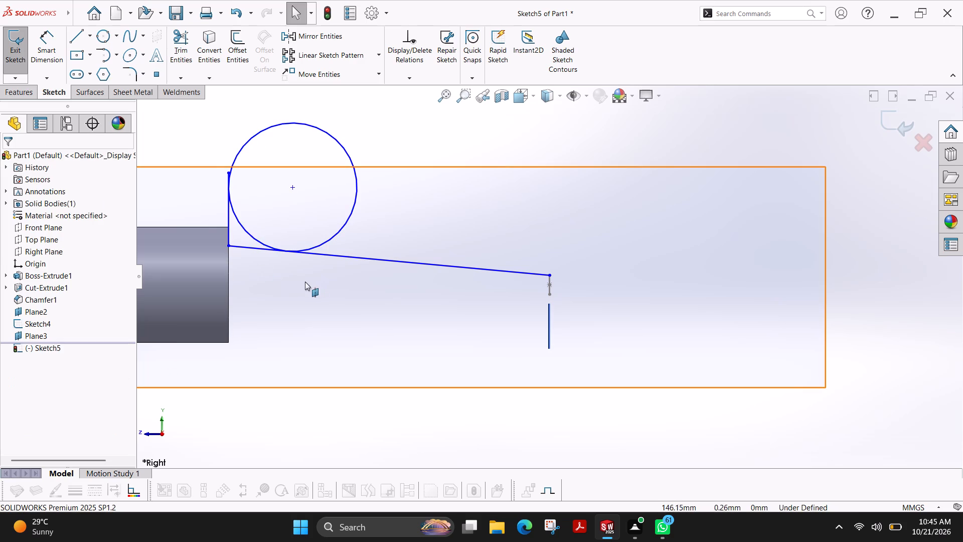
Add a 10 mm diameter dimension to the tangent circle.
left_click(42, 39)
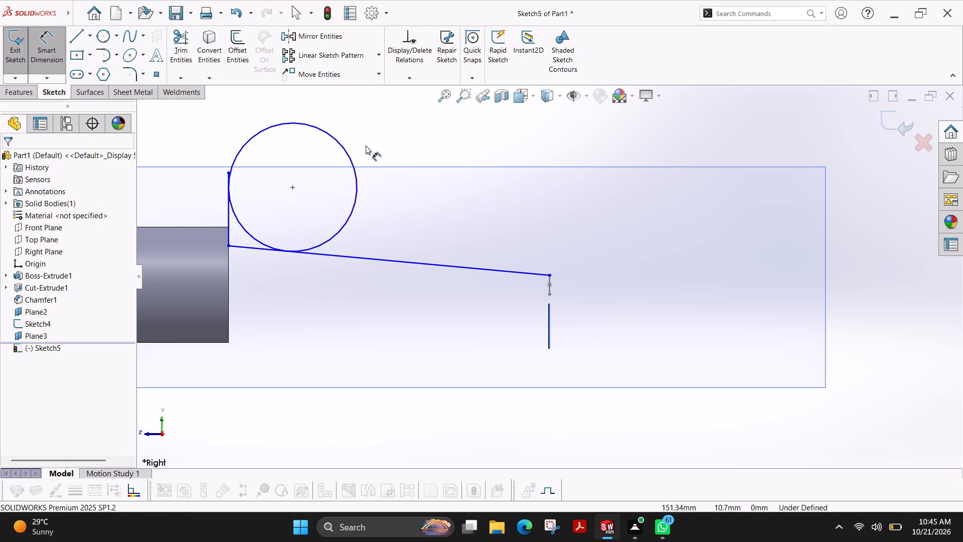
left_click(346, 148)
left_click(438, 146)
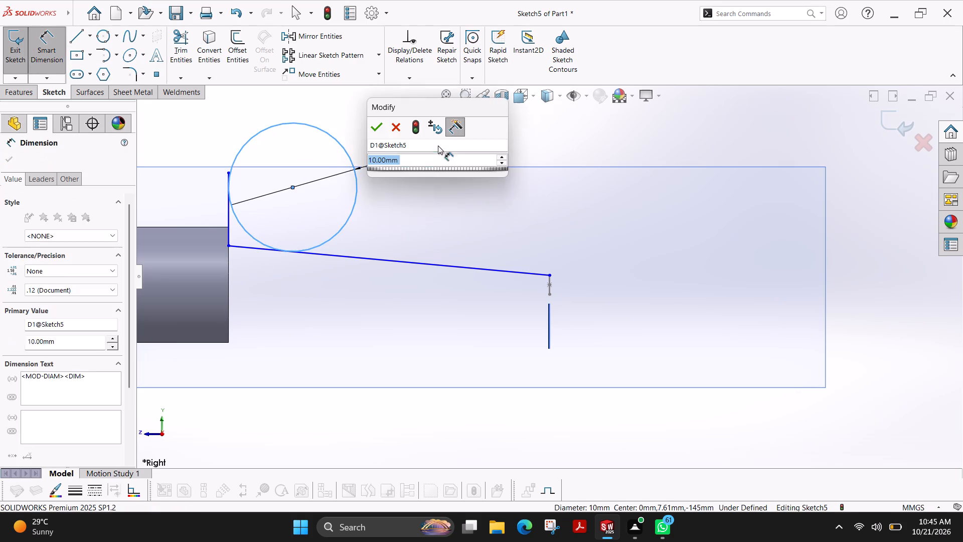
key("Return")
Dimension the angle between the rod's upper edge and the sloping line as 4 degrees.
scroll(312, 231, "down", 2)
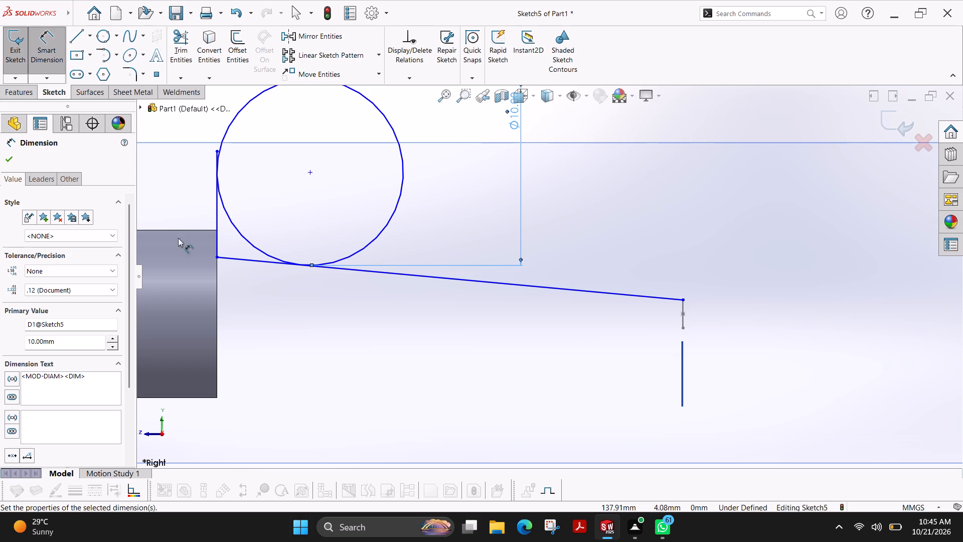
left_click(190, 229)
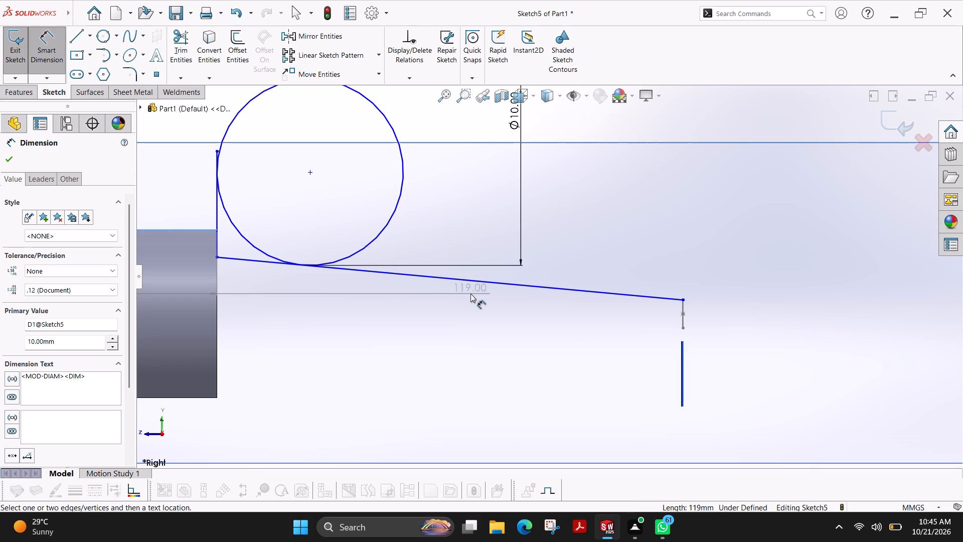
left_click(477, 282)
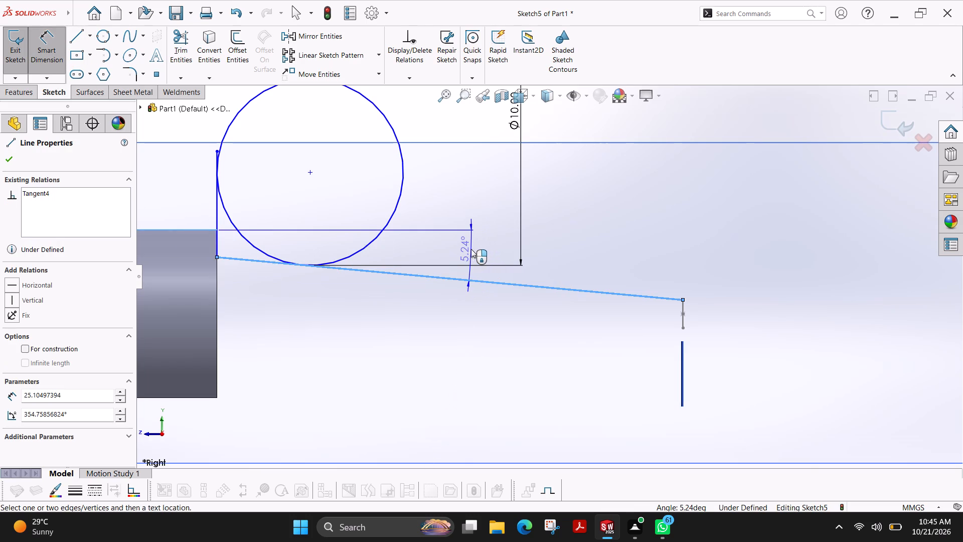
left_click(471, 249)
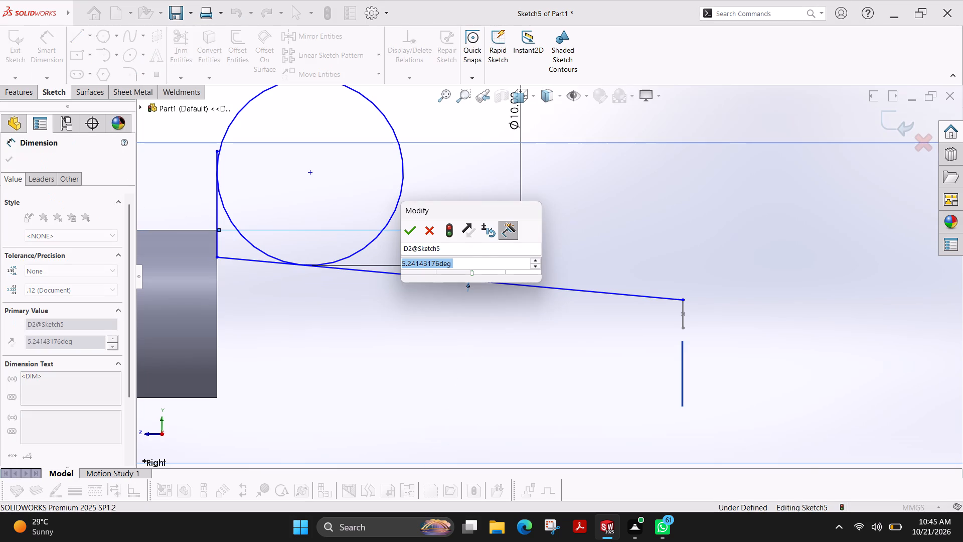
key("4")
key("Return")
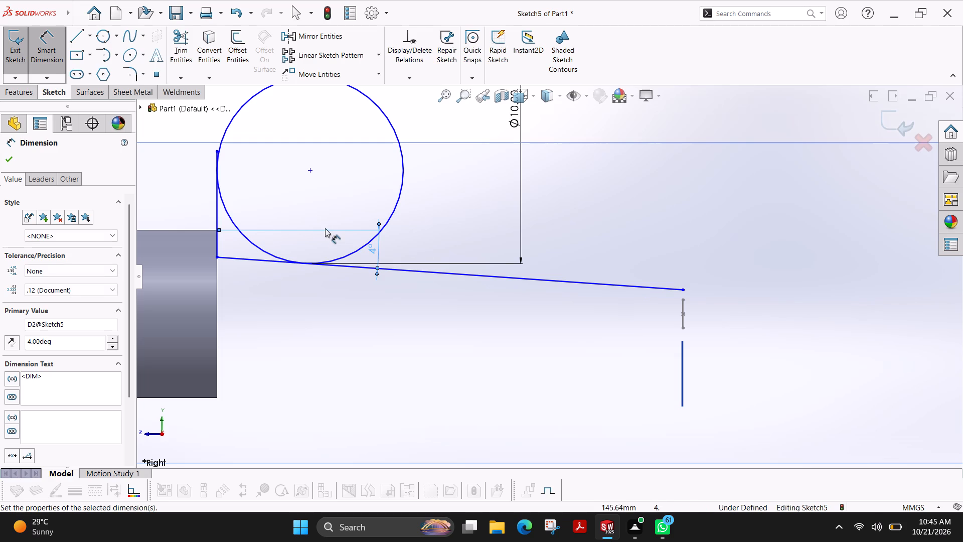
Draw a horizontal line along the rod's upper edge, extending past the end face and through the circle.
left_click(69, 39)
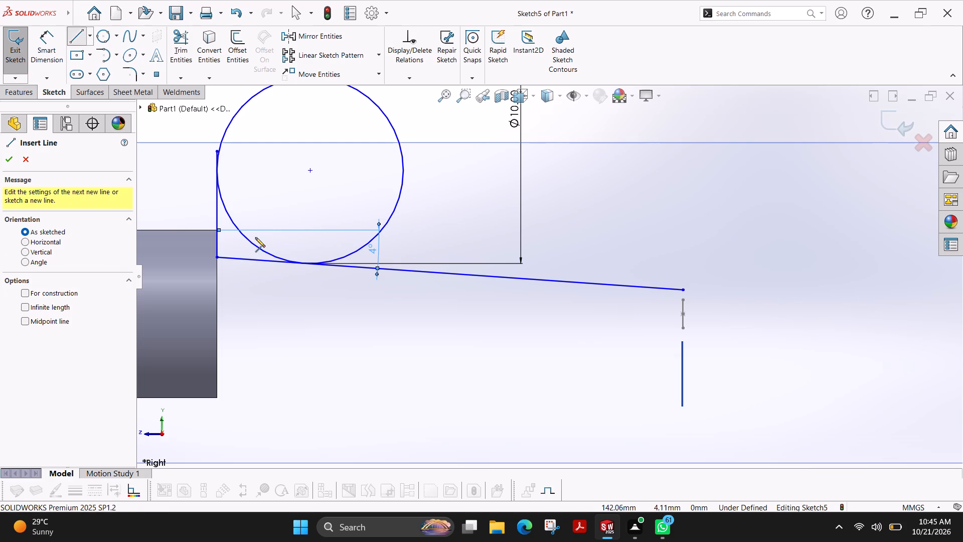
left_click(198, 228)
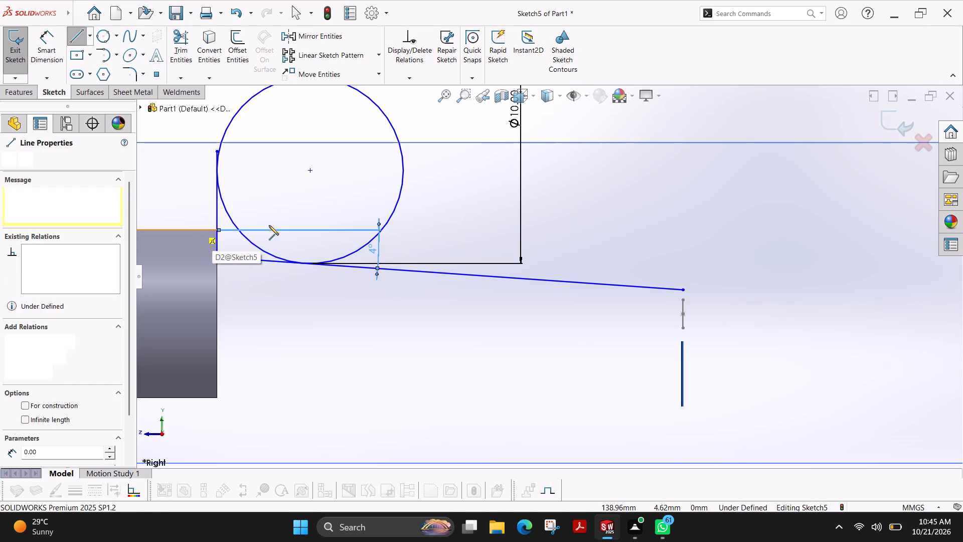
left_click(430, 232)
key("Escape")
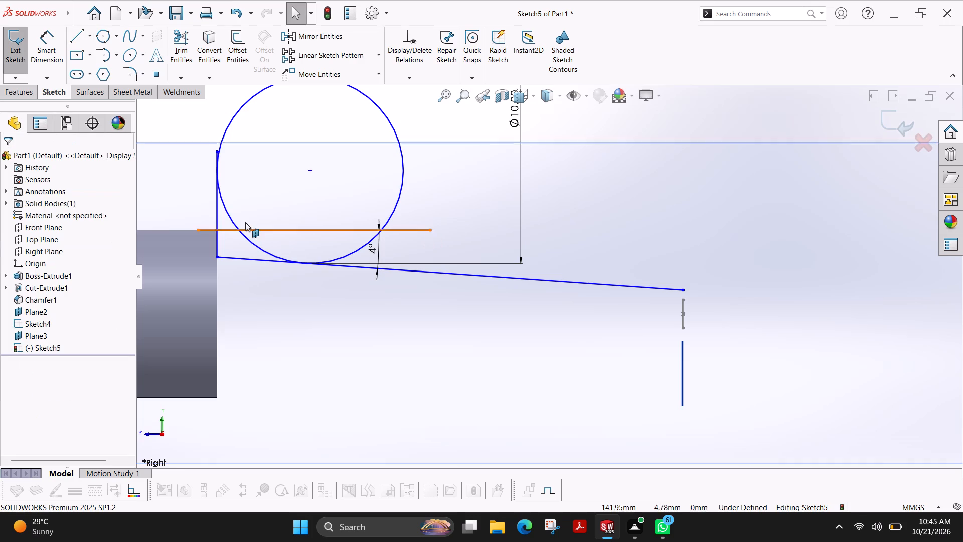
Trim the circle down to the arc between the horizontal line and the sloping line's tangent point, including the vertical segment beside it.
scroll(245, 222, "down", 2)
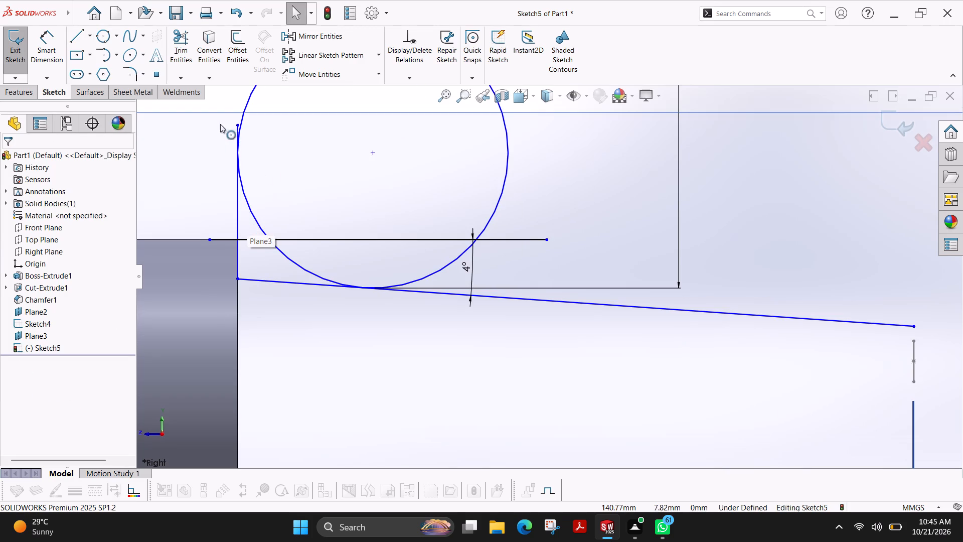
left_click(189, 47)
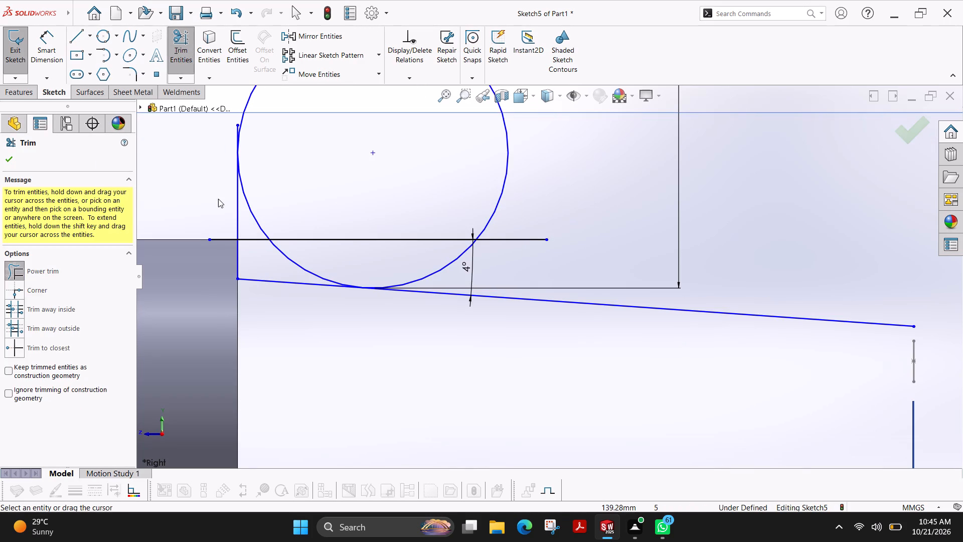
left_click_drag(215, 198, 264, 194)
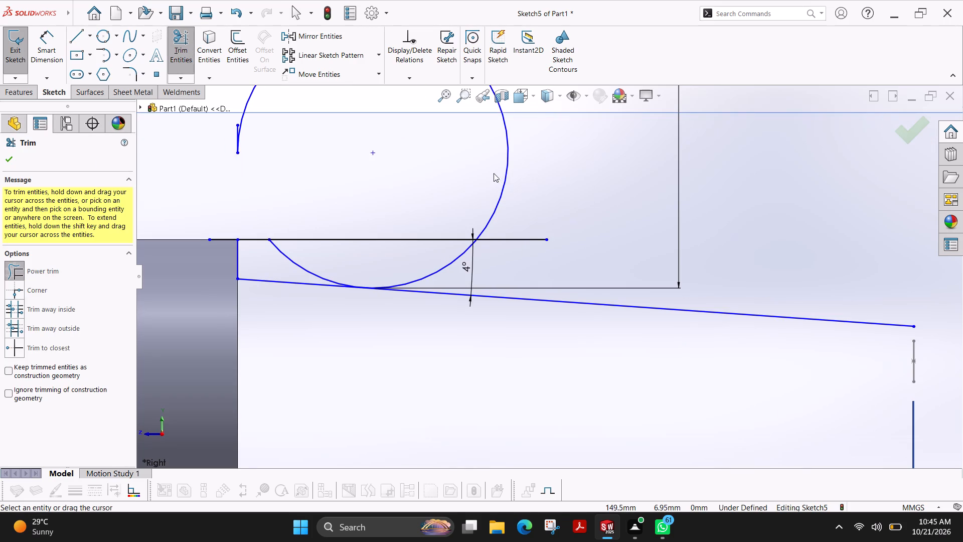
left_click_drag(480, 170, 538, 188)
left_click_drag(422, 257, 457, 264)
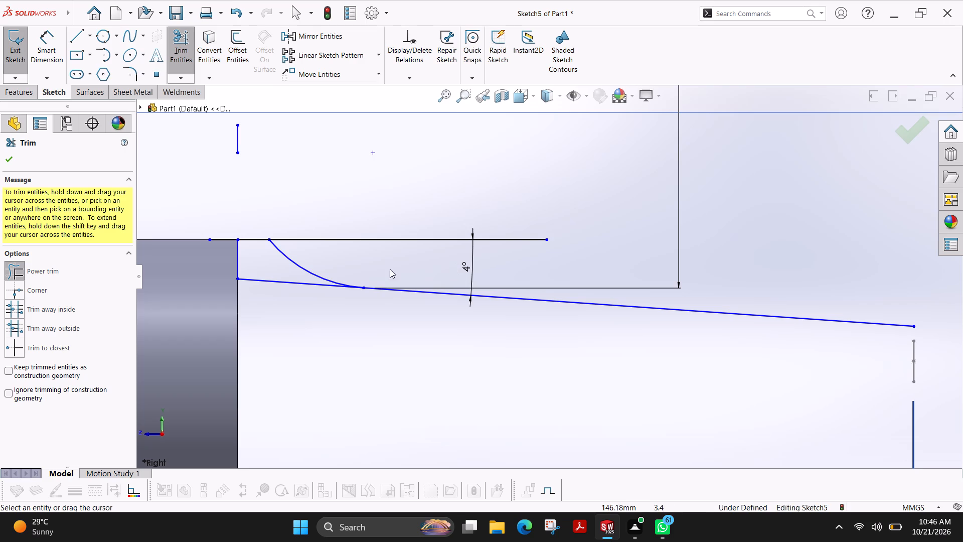
left_click(7, 163)
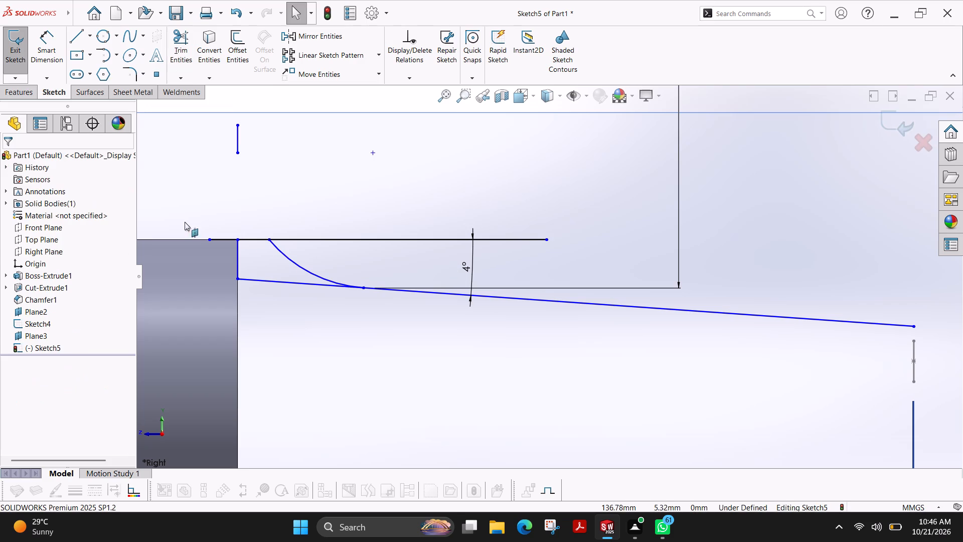
Trim away the vertical segment below the rod's upper edge and the sloping line's short stub before the arc.
left_click(174, 48)
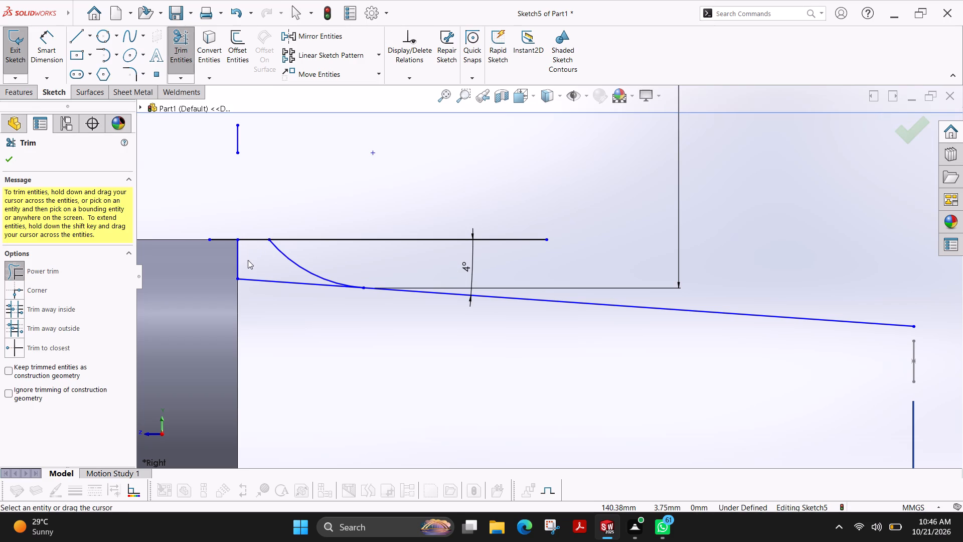
left_click_drag(246, 259, 202, 274)
left_click_drag(282, 274, 304, 305)
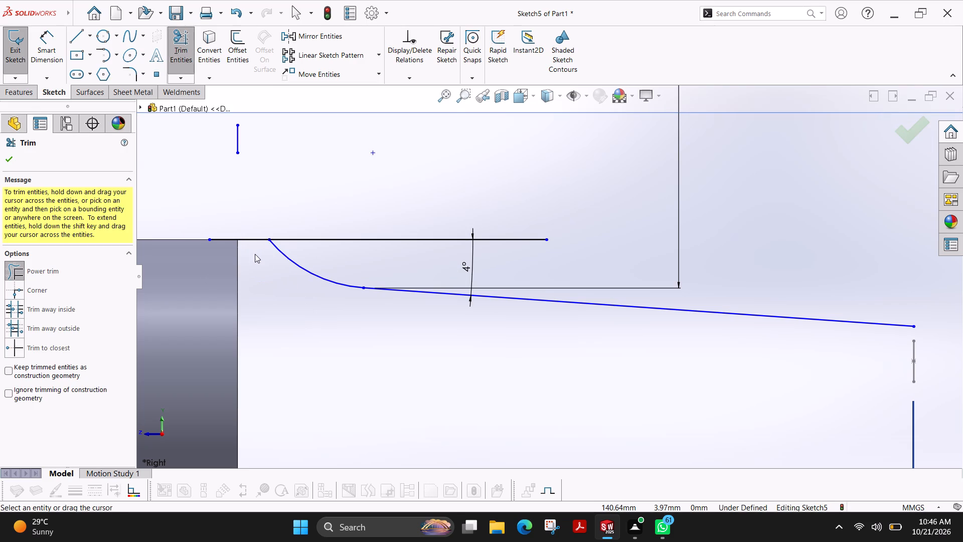
left_click(10, 163)
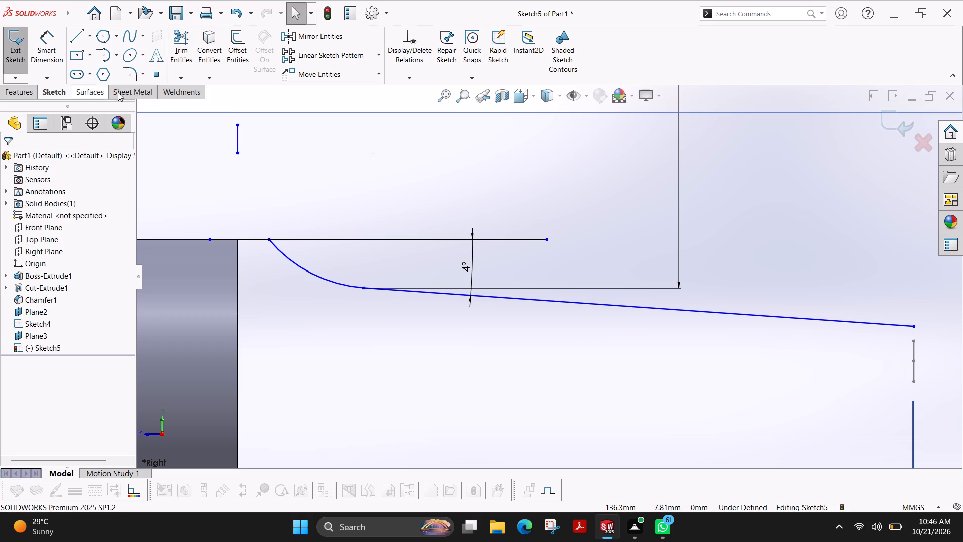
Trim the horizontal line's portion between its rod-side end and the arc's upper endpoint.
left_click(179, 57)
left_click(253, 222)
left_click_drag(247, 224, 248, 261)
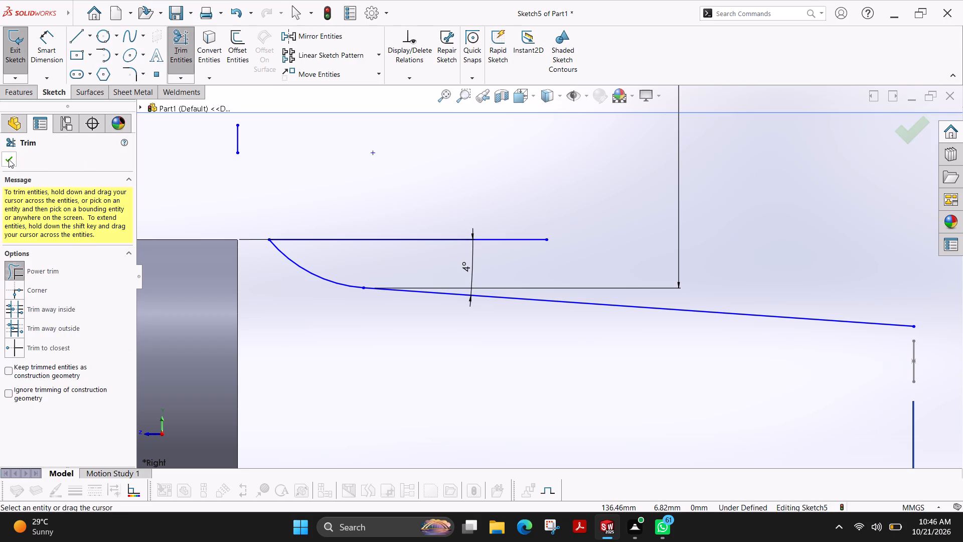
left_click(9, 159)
Draw a short horizontal line along the rod's upper edge, from the end-face corner back over the rod.
left_click(81, 47)
left_click(82, 36)
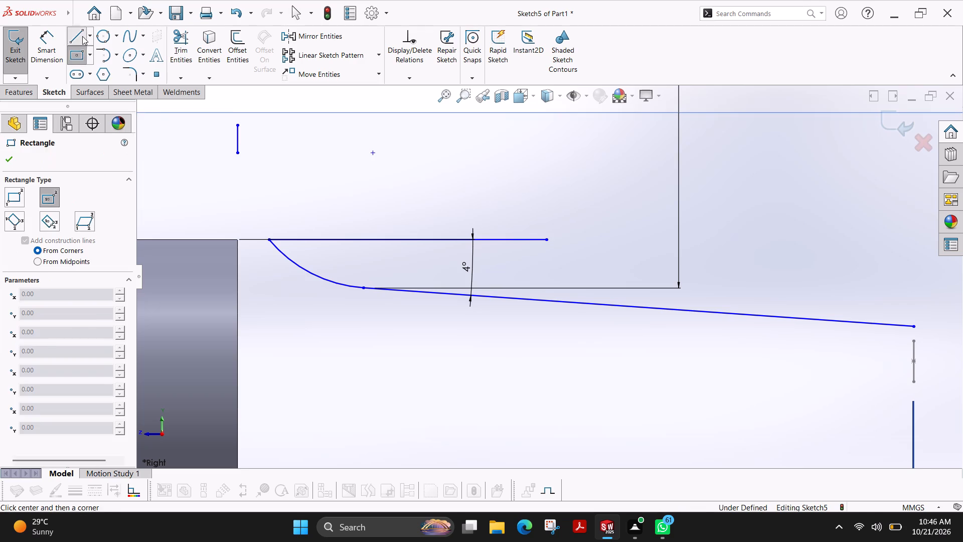
left_click(237, 238)
left_click(180, 240)
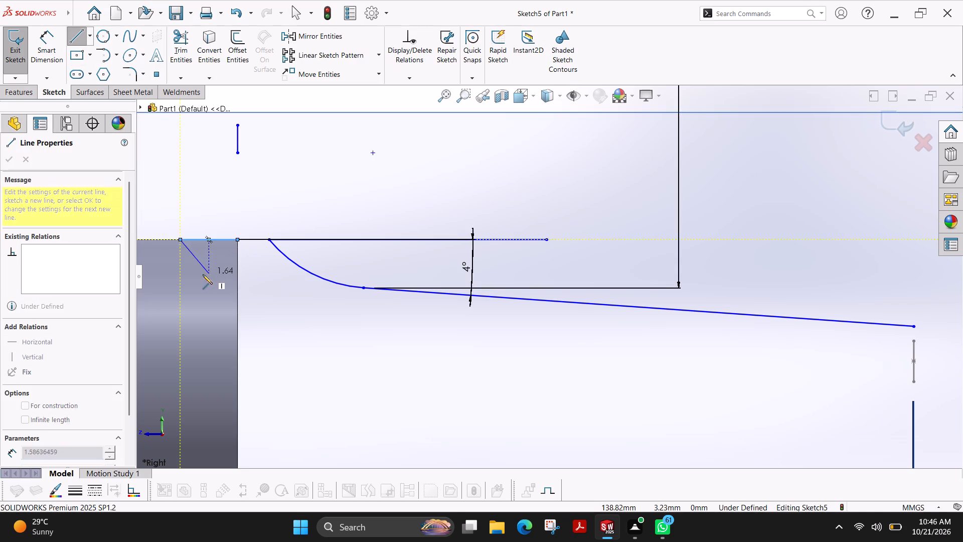
key("Escape")
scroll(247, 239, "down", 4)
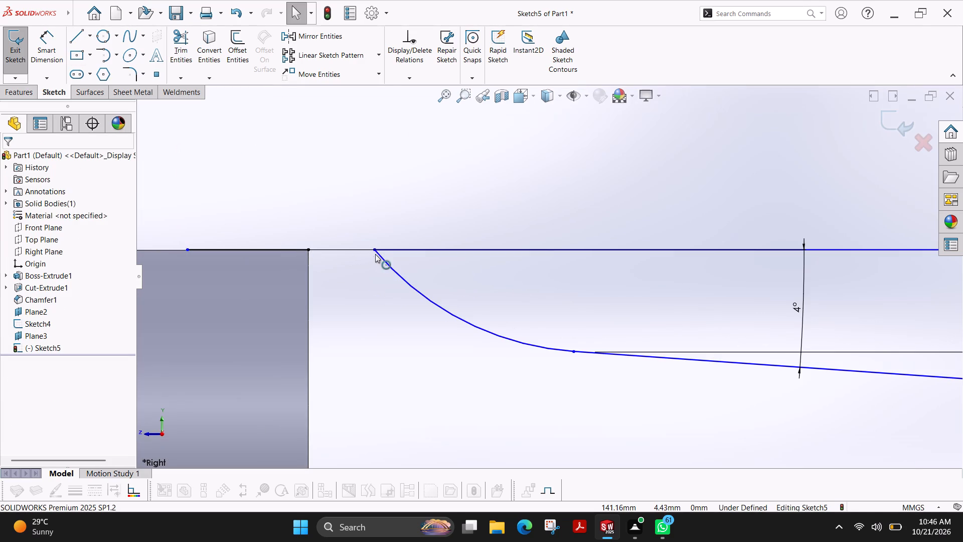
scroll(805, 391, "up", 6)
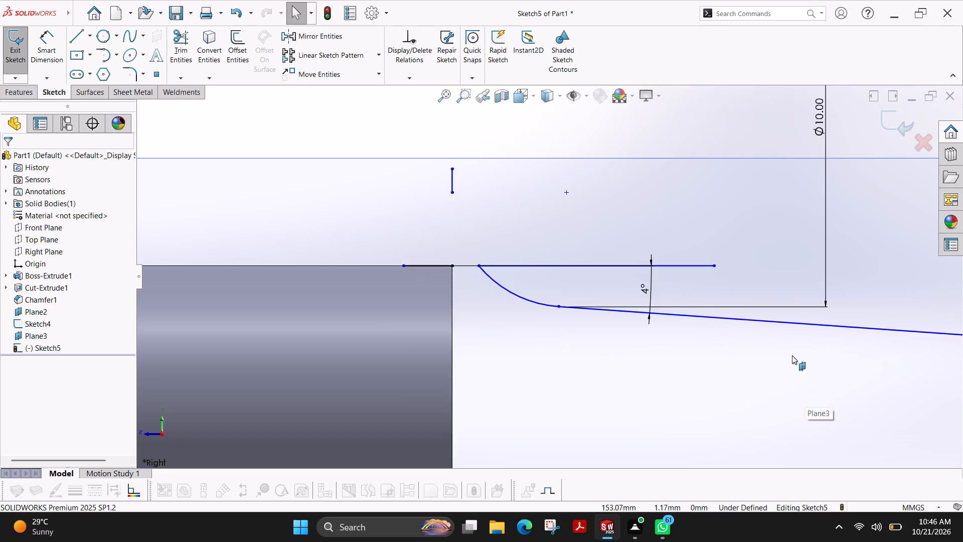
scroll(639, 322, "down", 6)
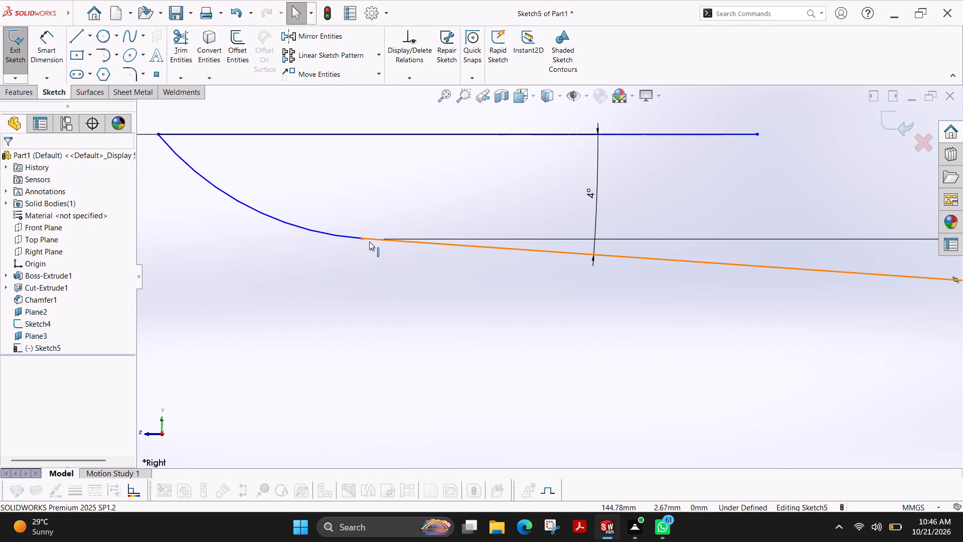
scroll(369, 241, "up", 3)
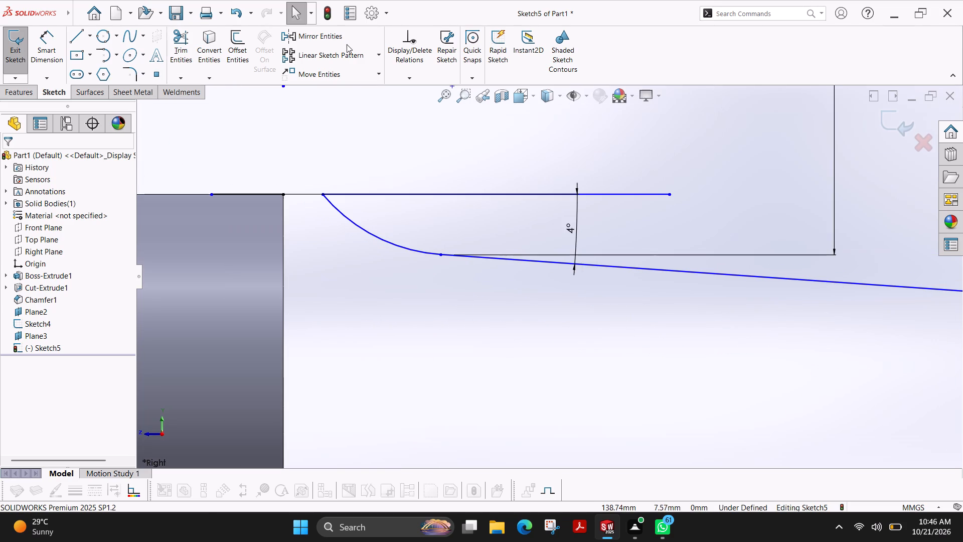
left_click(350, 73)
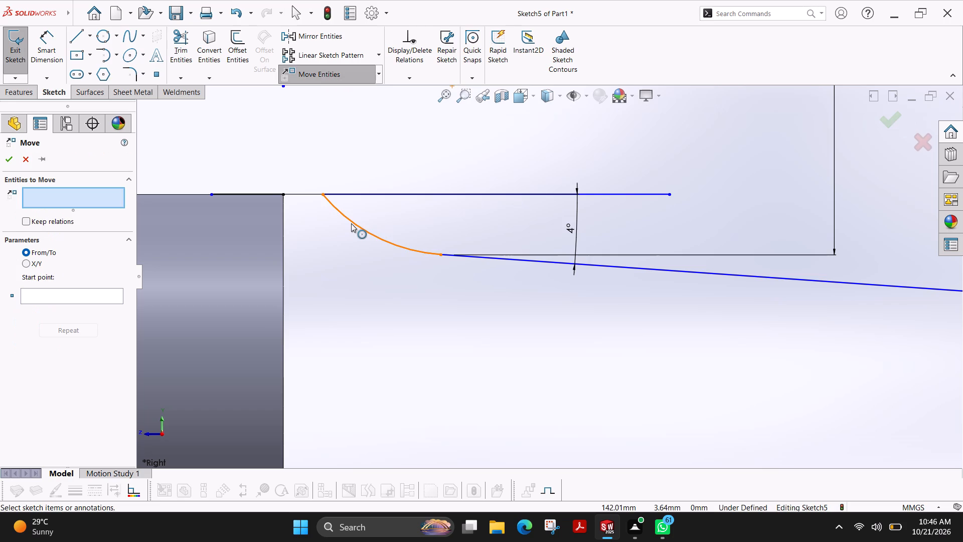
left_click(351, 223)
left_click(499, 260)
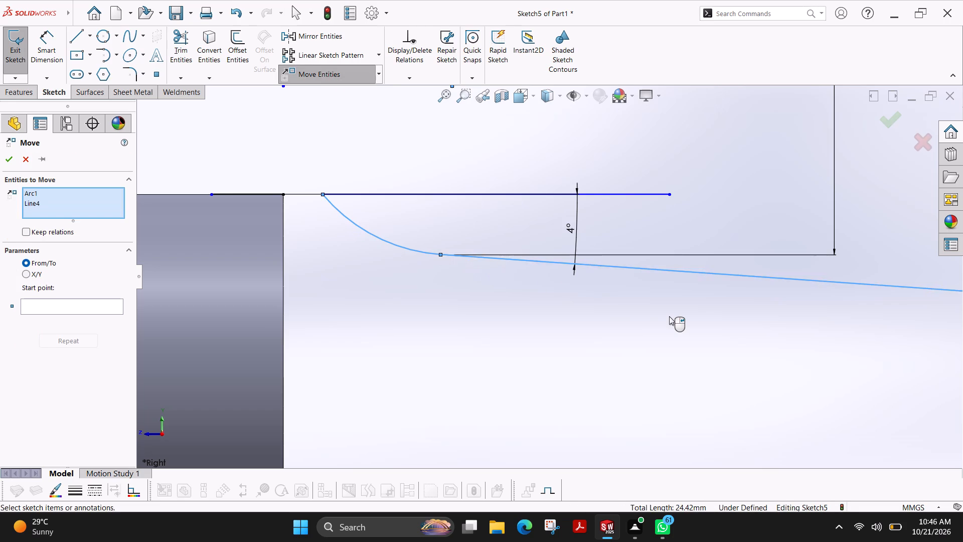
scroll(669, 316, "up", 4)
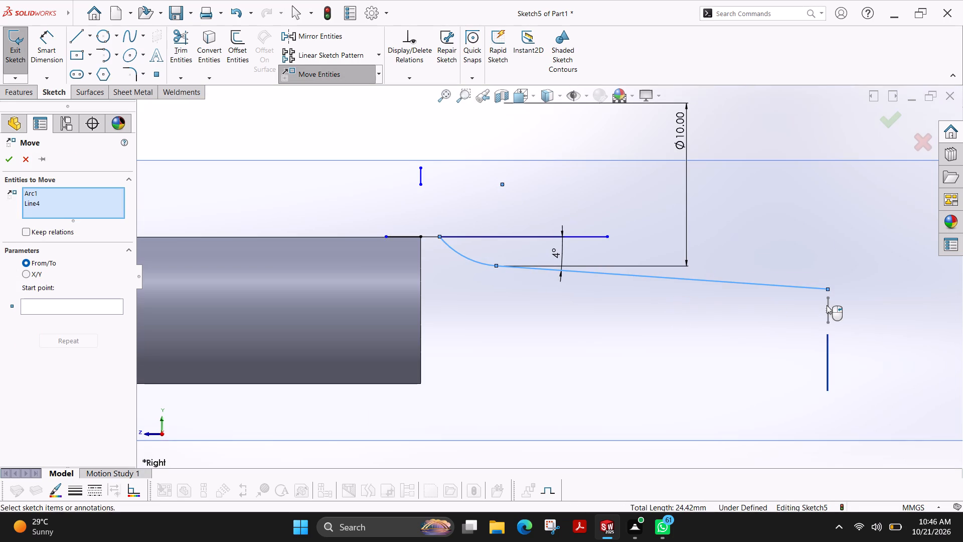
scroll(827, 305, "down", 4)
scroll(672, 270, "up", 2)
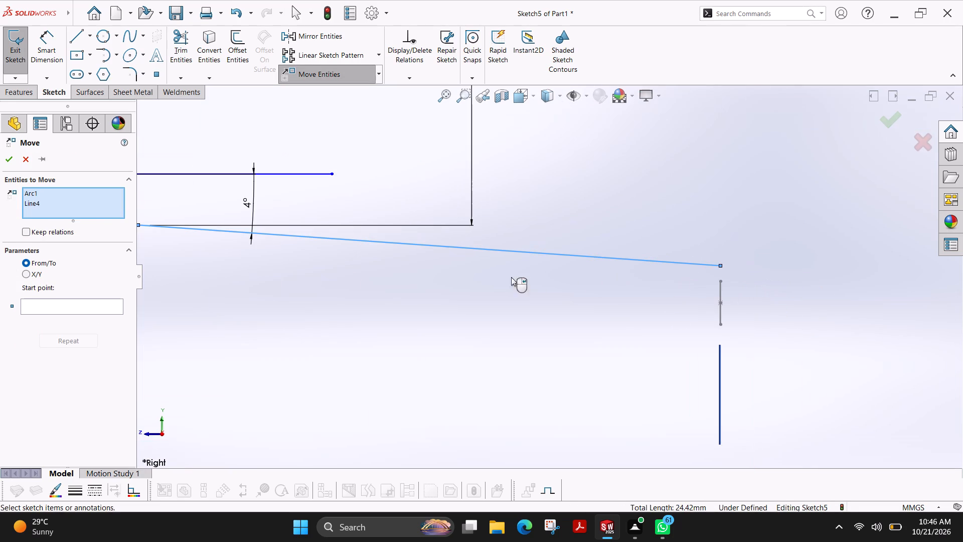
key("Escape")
Move the 5 mm radius arc from its upper endpoint to the upper corner of the rod's end face.
scroll(289, 245, "down", 3)
scroll(283, 237, "up", 4)
scroll(356, 250, "down", 1)
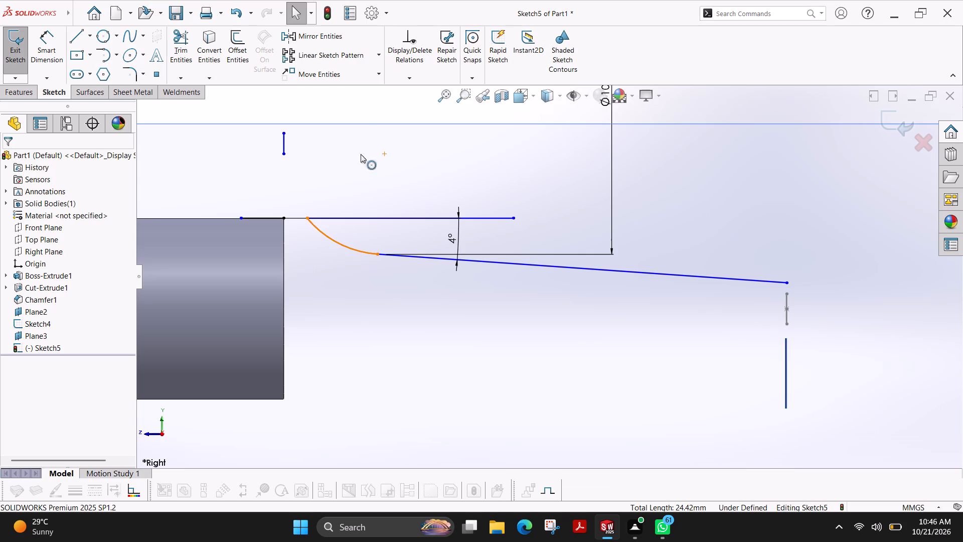
left_click(315, 81)
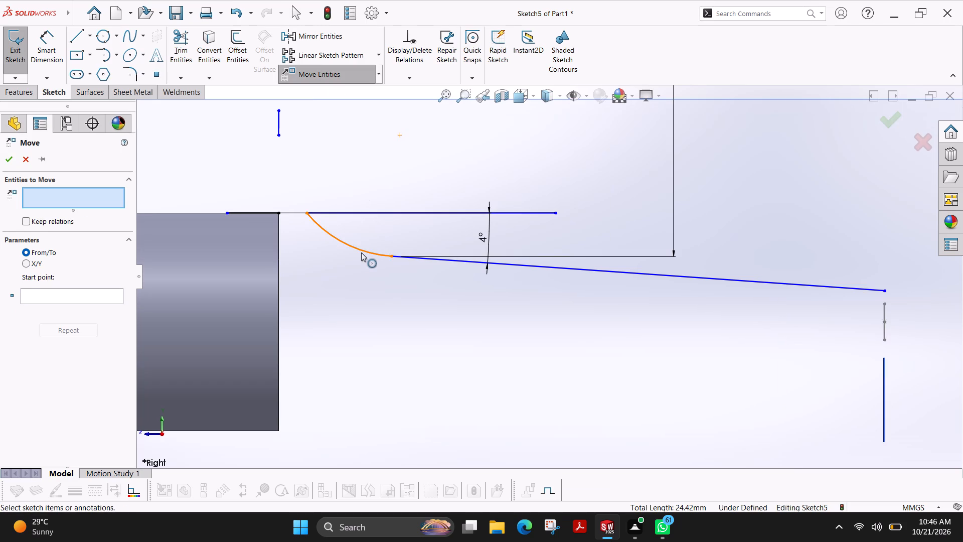
left_click(360, 251)
scroll(333, 243, "down", 2)
left_click(62, 296)
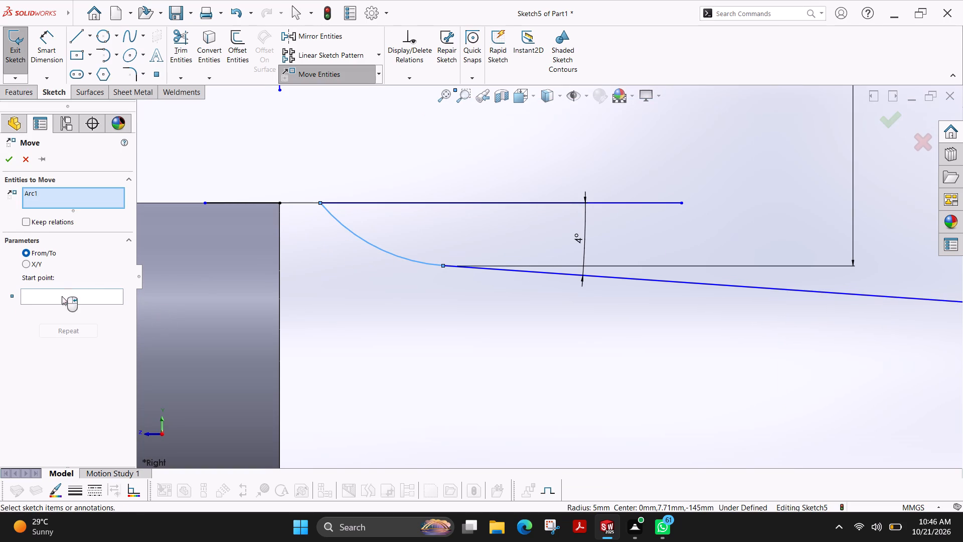
scroll(289, 219, "down", 3)
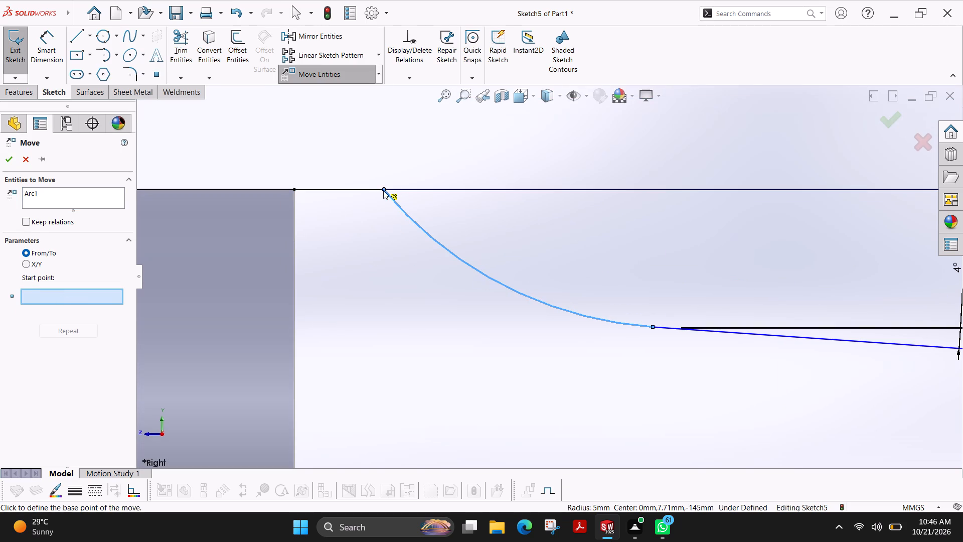
left_click_drag(383, 190, 294, 193)
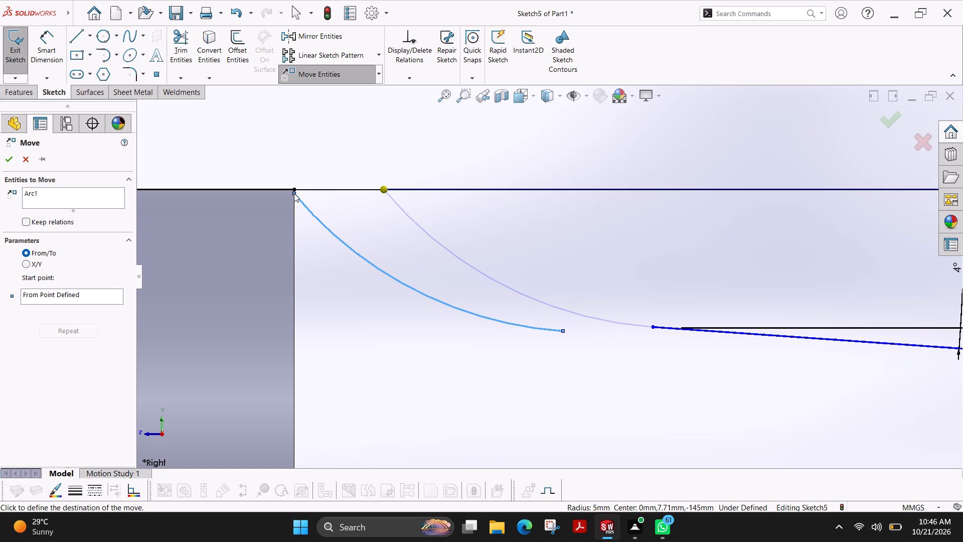
left_click_drag(294, 193, 295, 187)
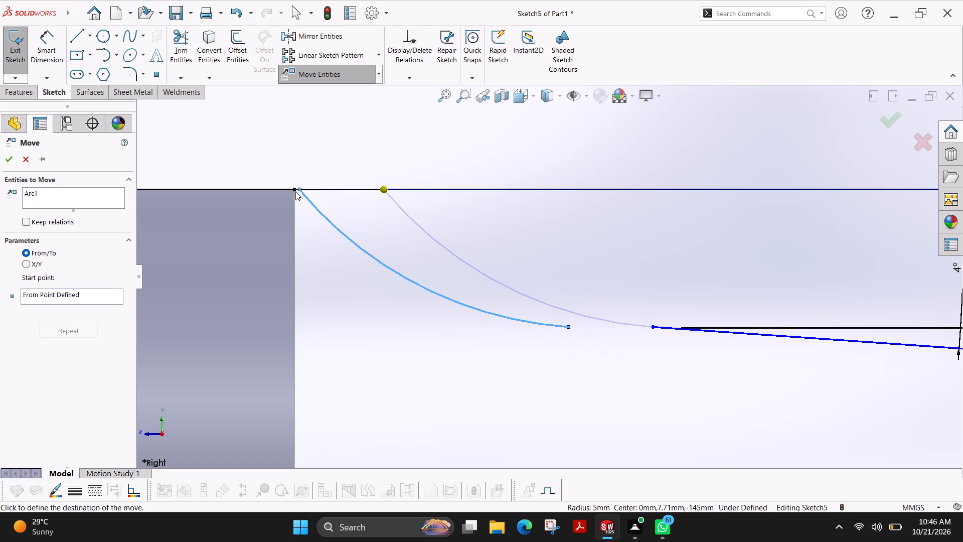
left_click(295, 190)
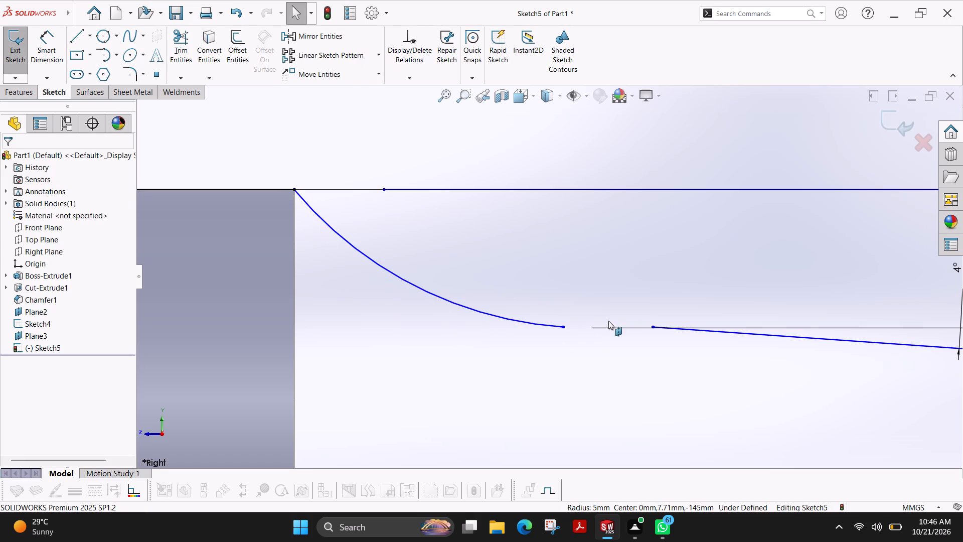
scroll(691, 332, "up", 6)
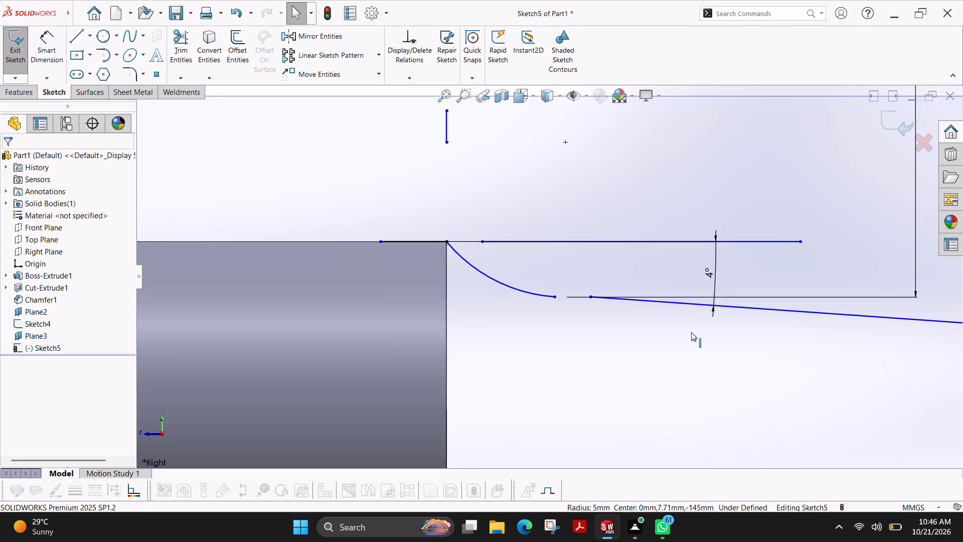
key("Escape")
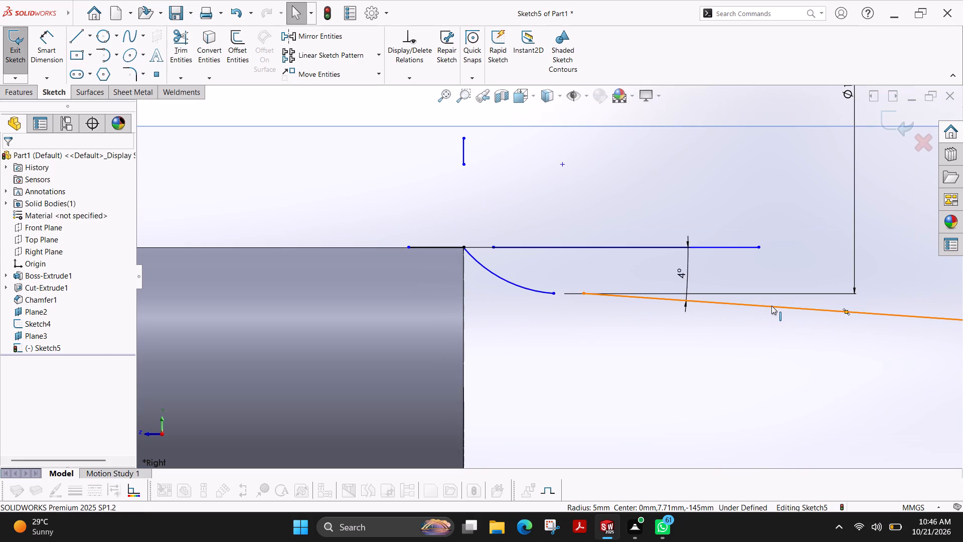
Delete the sloping line with its 4 degree angle dimension, and the detached horizontal line above it.
left_click(771, 306)
key("Delete")
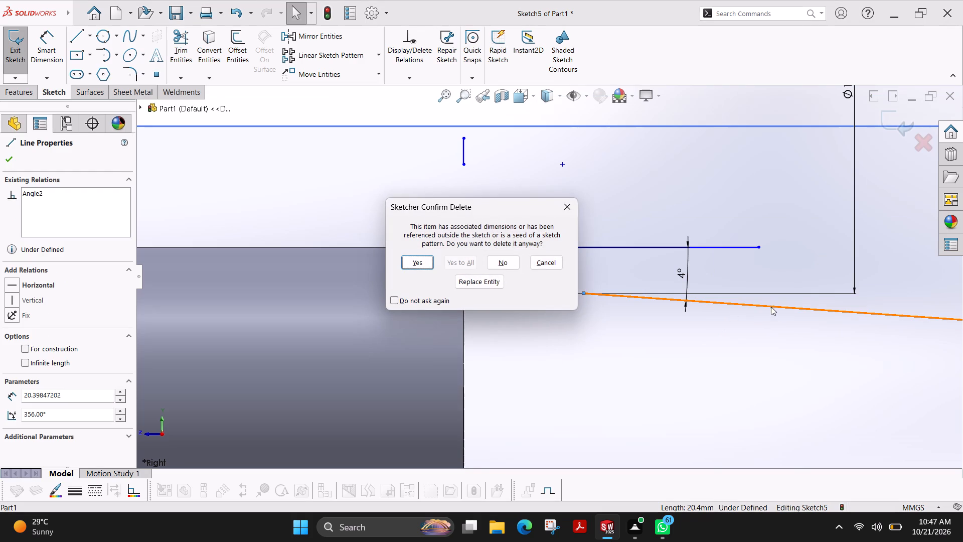
left_click(408, 262)
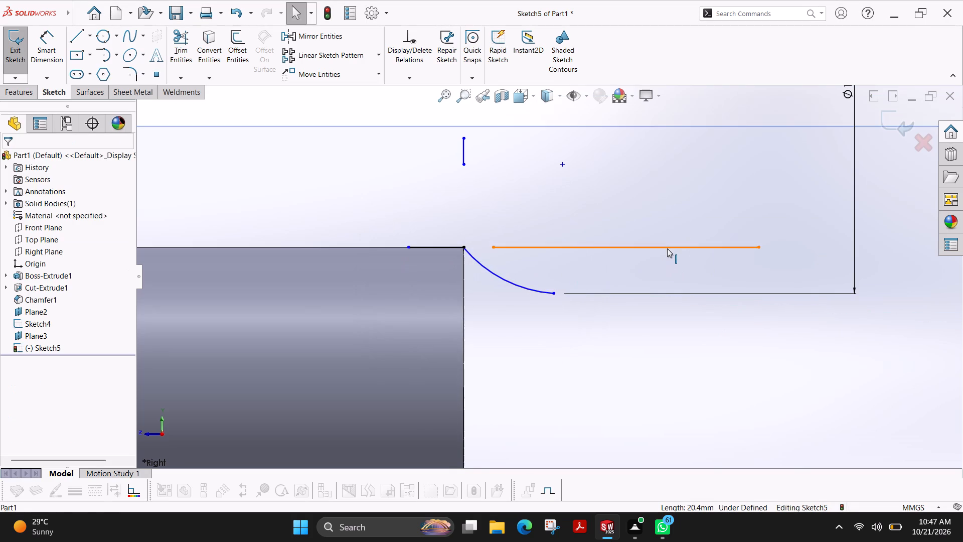
left_click(667, 248)
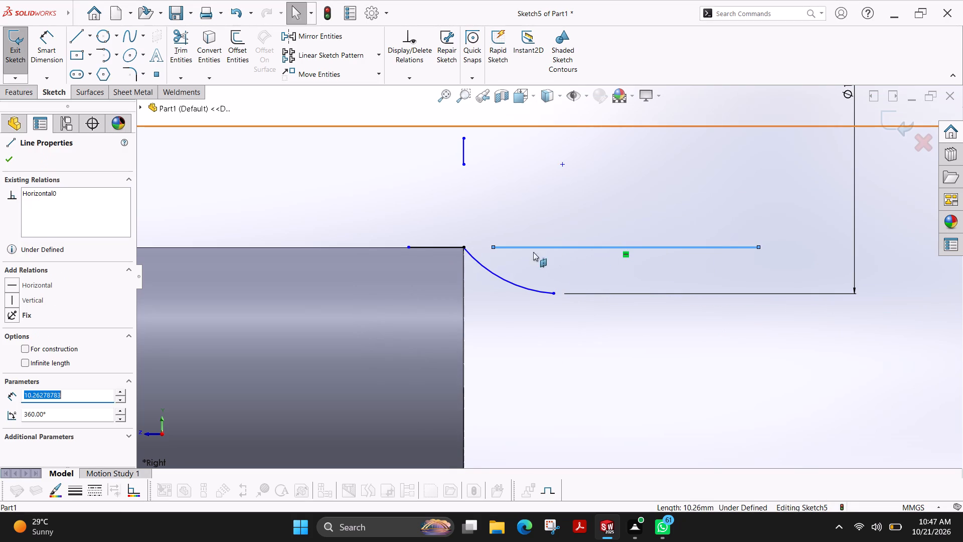
key("Delete")
Draw a horizontal line along the rod's upper edge, from the short line's rod-side end to well past the arc.
left_click(79, 43)
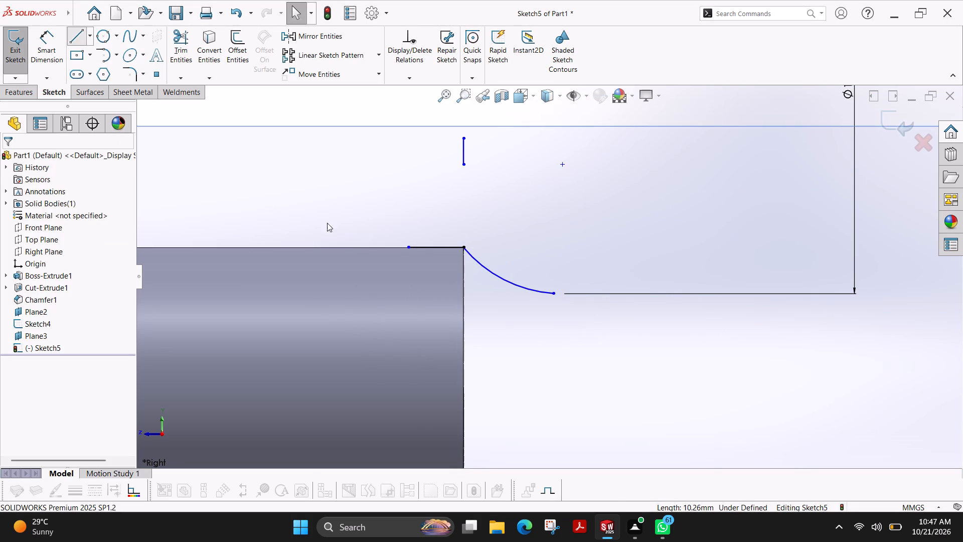
left_click(407, 247)
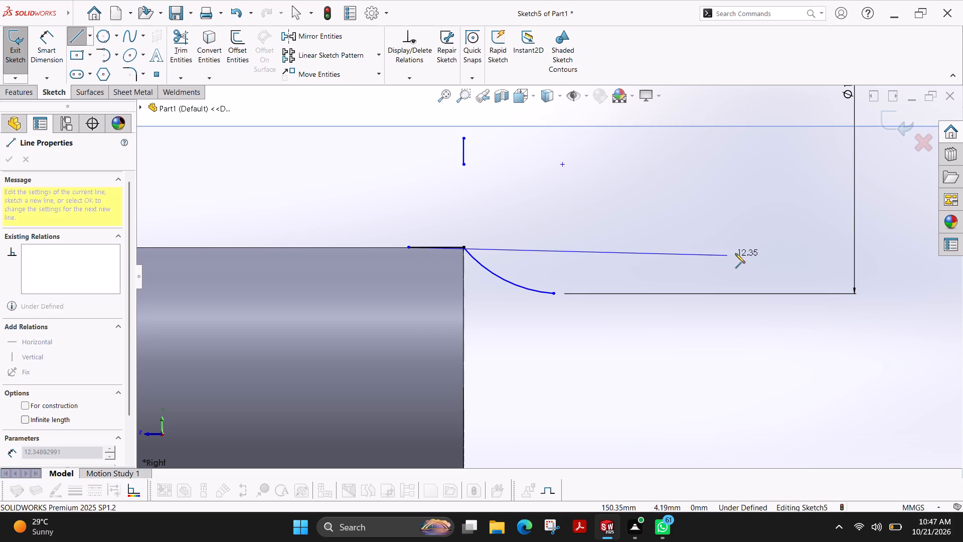
left_click(743, 245)
key("Escape")
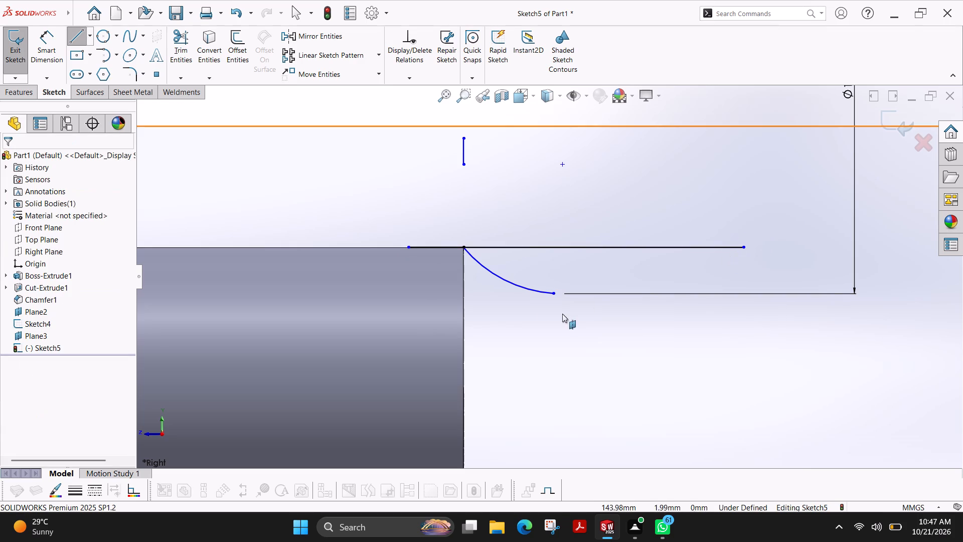
Draw a sloping line from the arc's lower endpoint to the upper end of the flat tip's vertical edge.
left_click(74, 42)
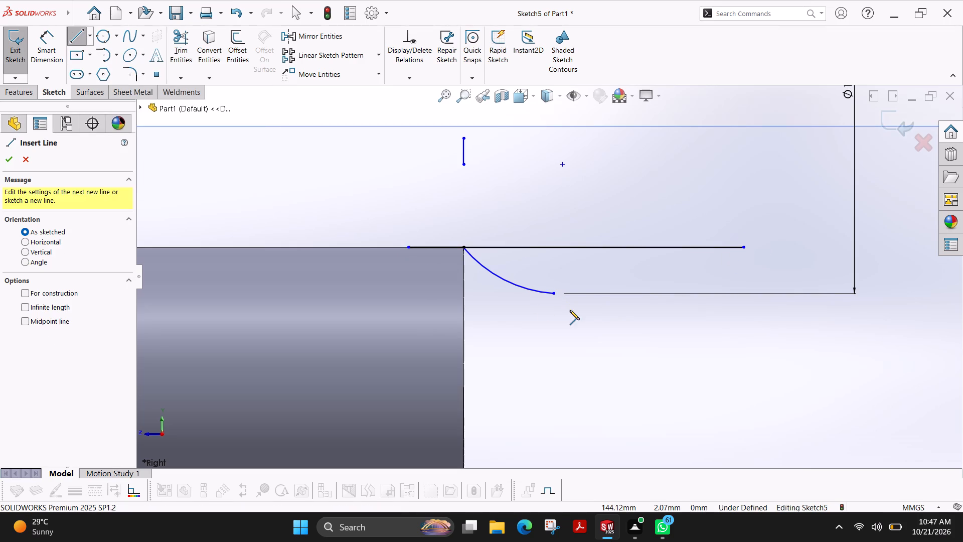
left_click(552, 293)
scroll(842, 376, "up", 2)
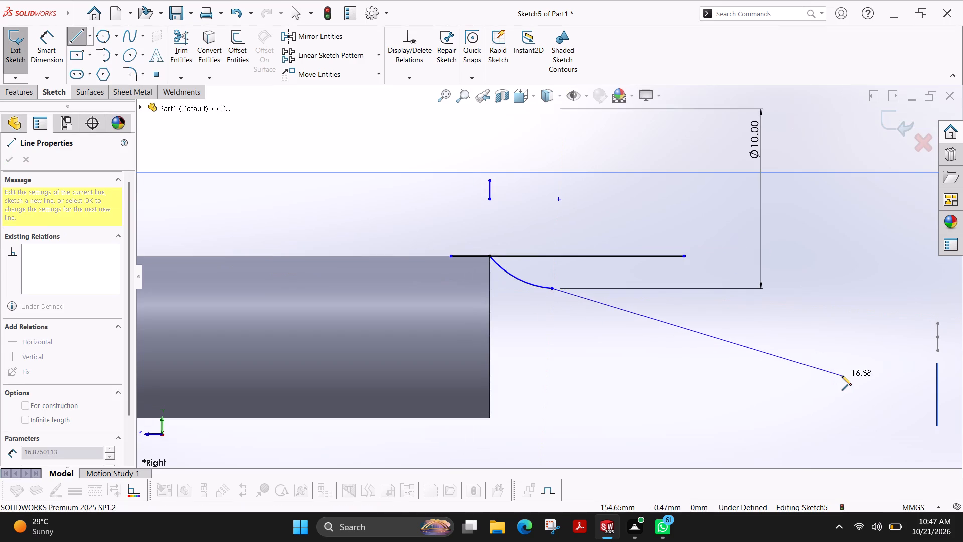
scroll(934, 332, "up", 1)
scroll(935, 332, "down", 3)
scroll(761, 307, "down", 2)
scroll(742, 271, "down", 2)
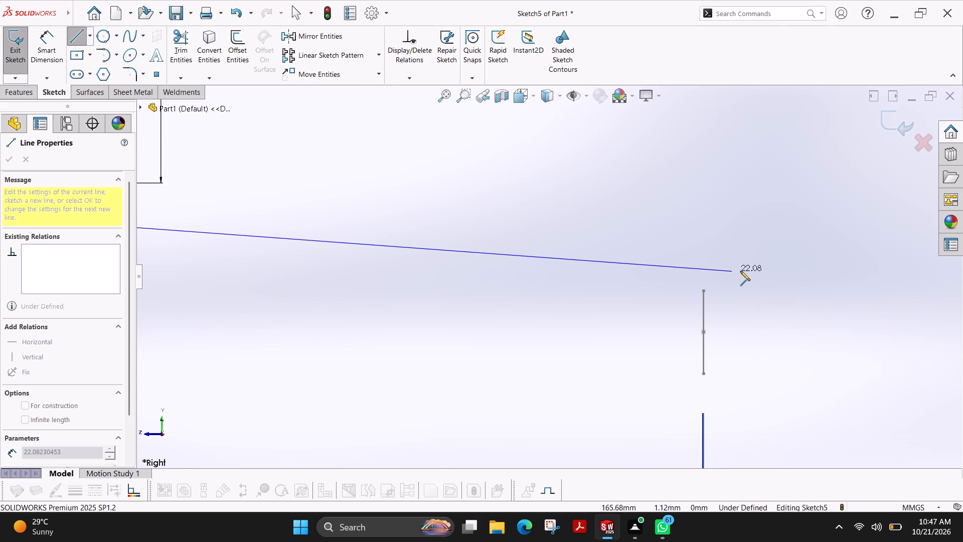
scroll(735, 276, "down", 3)
left_click(640, 309)
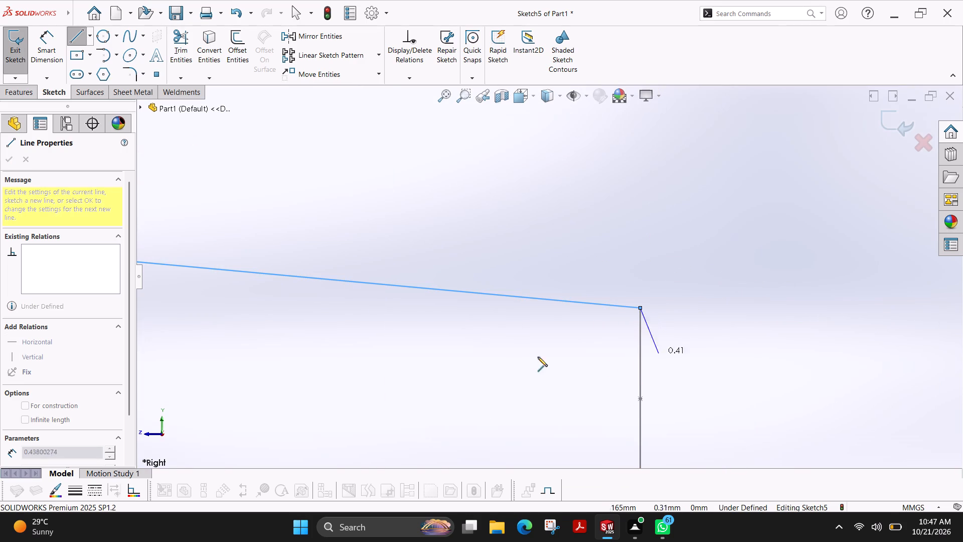
key("Escape")
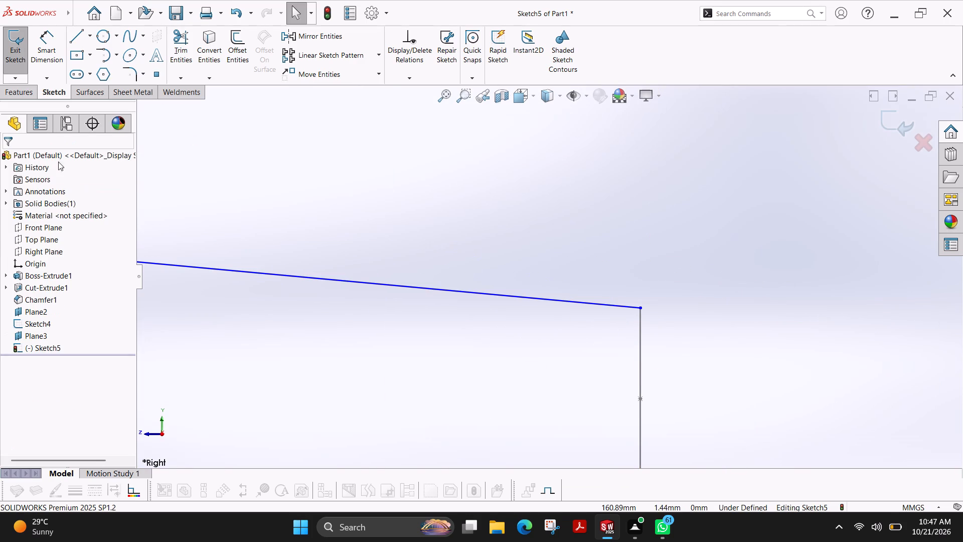
Dimension the angle between the horizontal line along the rod's upper edge and the sloping line as 4 degrees.
scroll(334, 261, "up", 13)
scroll(339, 261, "down", 2)
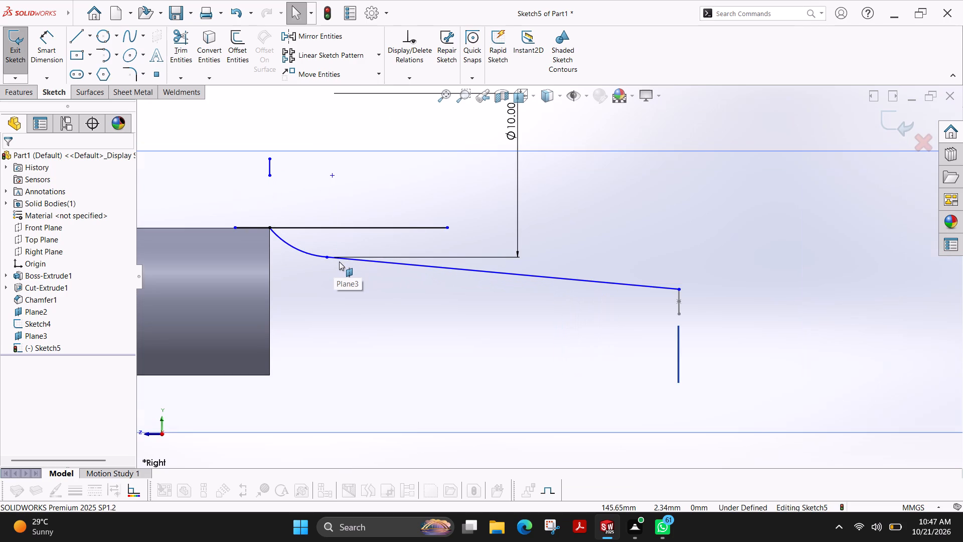
scroll(433, 249, "down", 2)
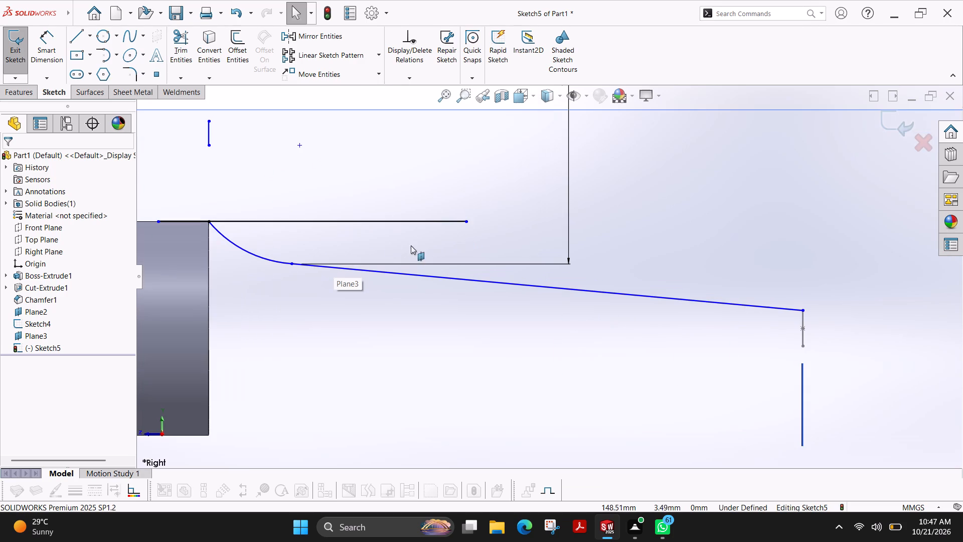
left_click(43, 40)
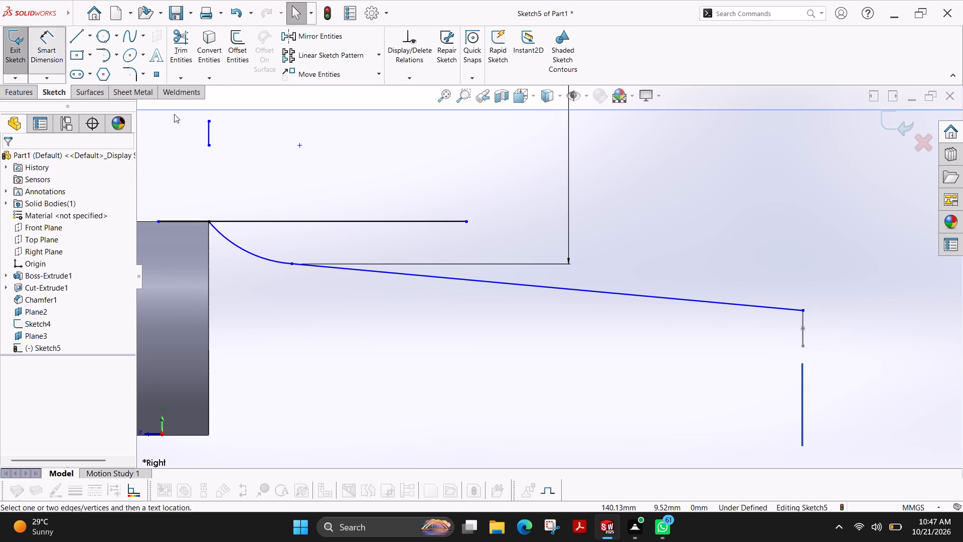
left_click(440, 224)
left_click(446, 278)
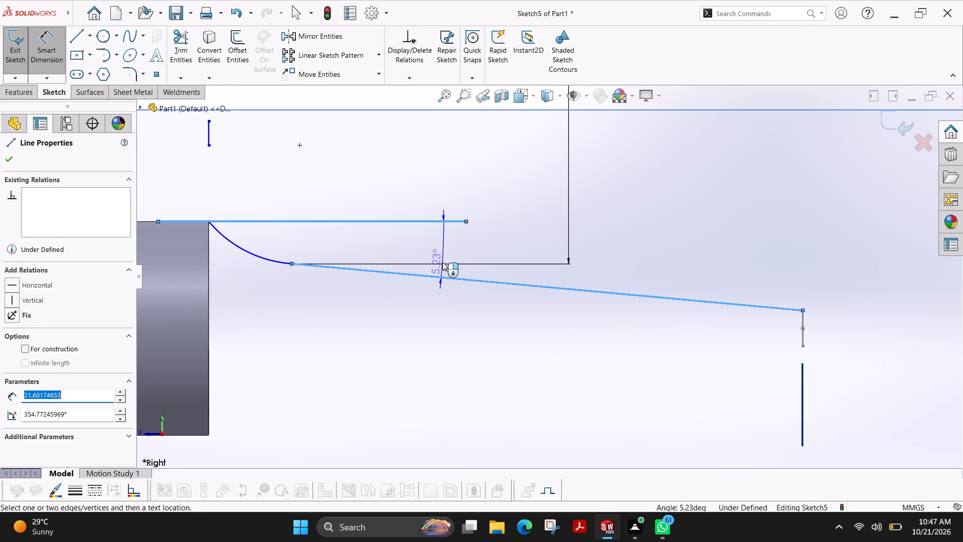
left_click(442, 252)
key("4")
key("Return")
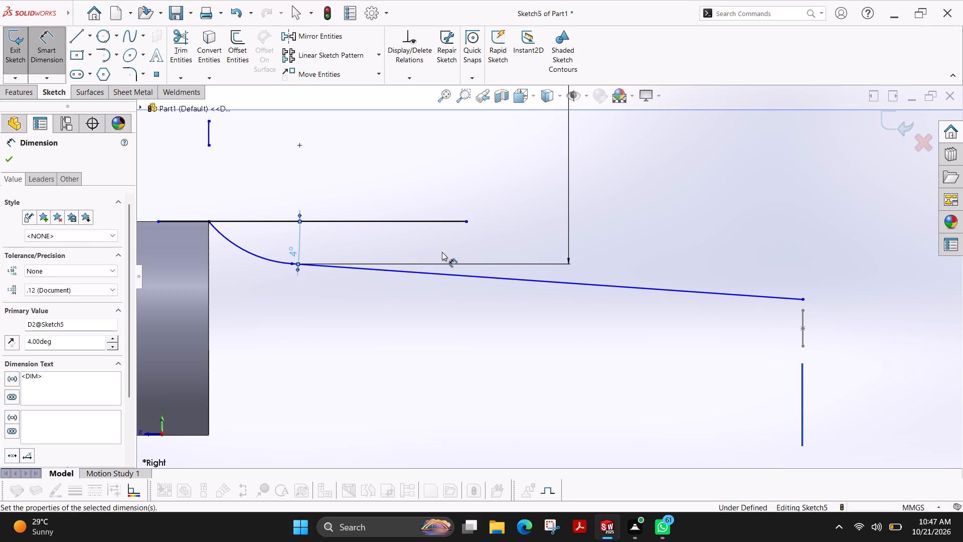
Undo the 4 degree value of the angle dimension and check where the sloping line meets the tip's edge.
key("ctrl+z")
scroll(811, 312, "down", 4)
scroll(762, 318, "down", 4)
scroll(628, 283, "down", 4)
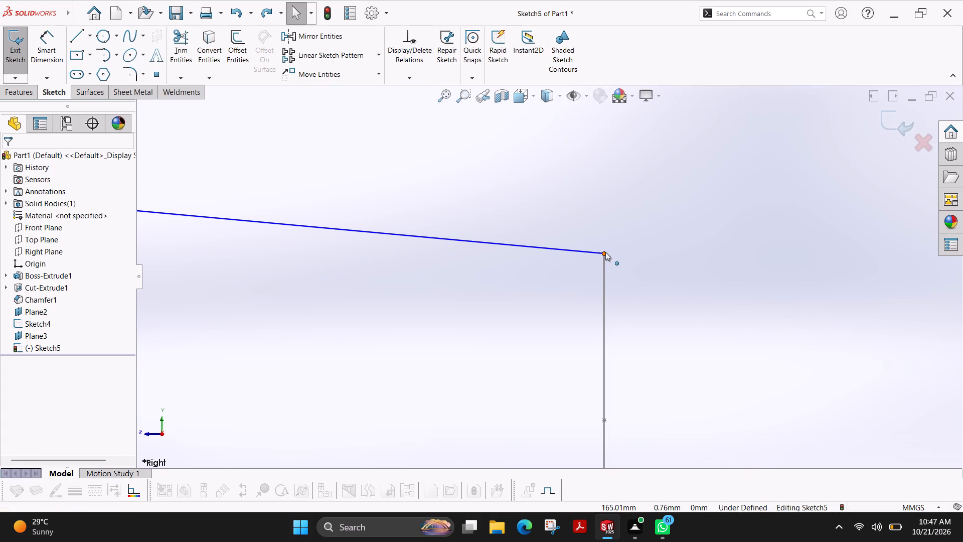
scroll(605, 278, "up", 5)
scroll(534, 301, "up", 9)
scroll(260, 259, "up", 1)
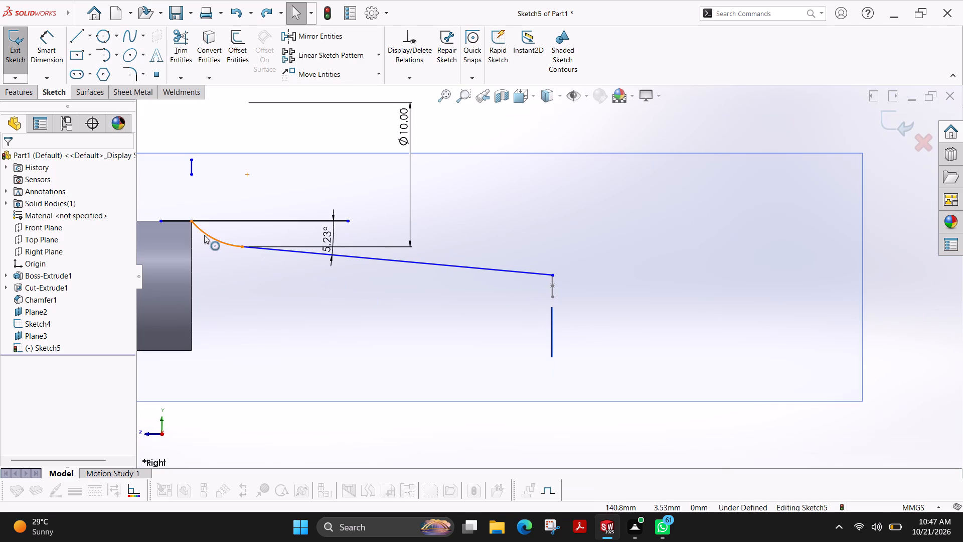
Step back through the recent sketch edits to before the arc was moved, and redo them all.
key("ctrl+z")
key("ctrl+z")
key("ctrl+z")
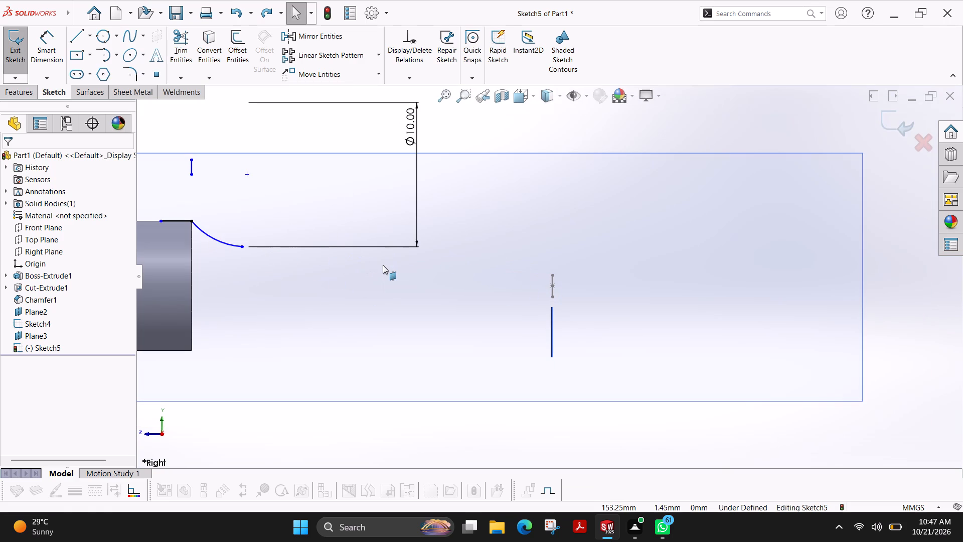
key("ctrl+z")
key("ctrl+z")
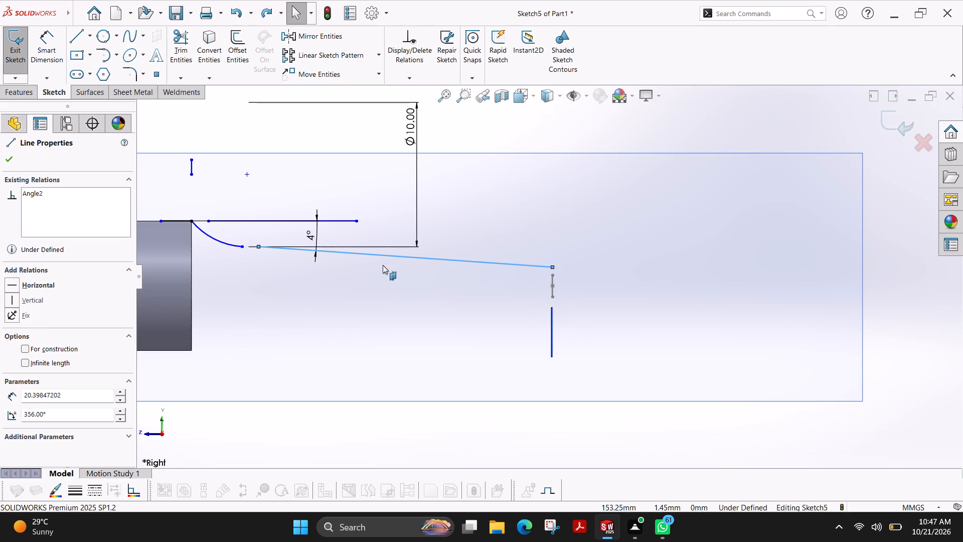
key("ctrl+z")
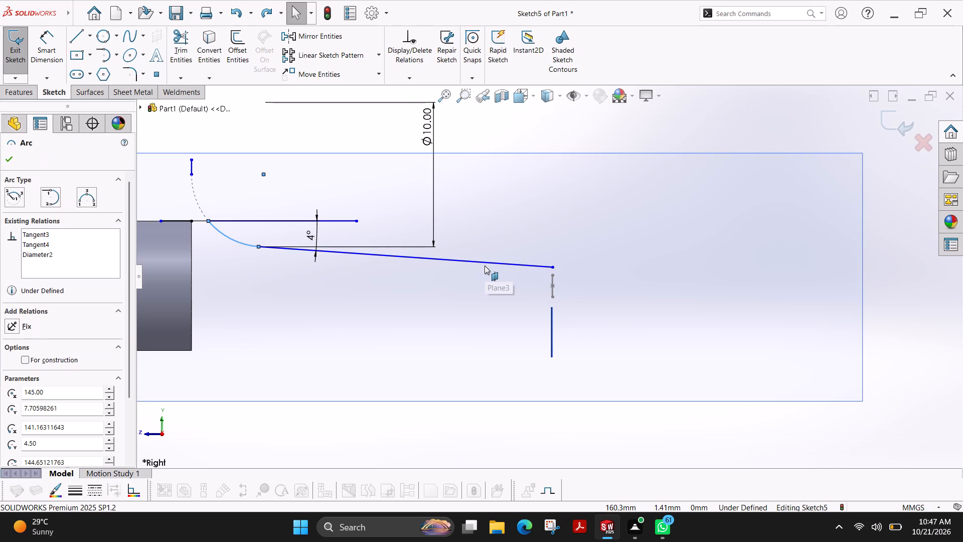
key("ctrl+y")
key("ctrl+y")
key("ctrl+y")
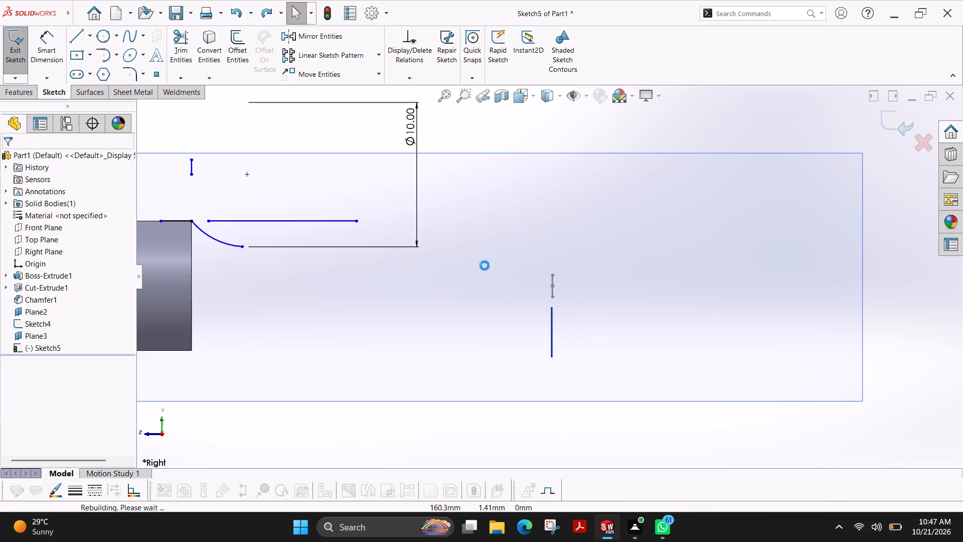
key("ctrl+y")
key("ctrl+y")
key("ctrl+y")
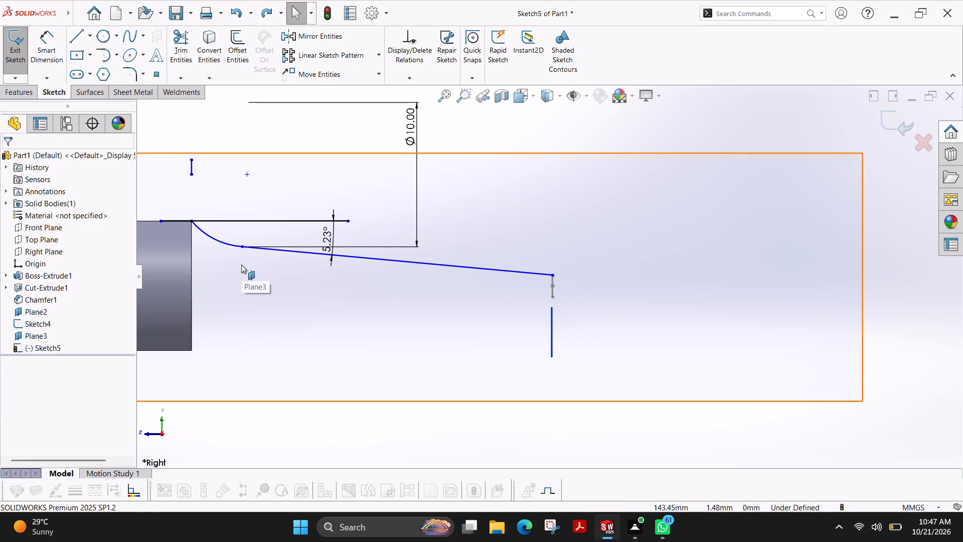
Draw a horizontal construction line from the midpoint of the tip's vertical edge back into the rod.
scroll(509, 296, "down", 1)
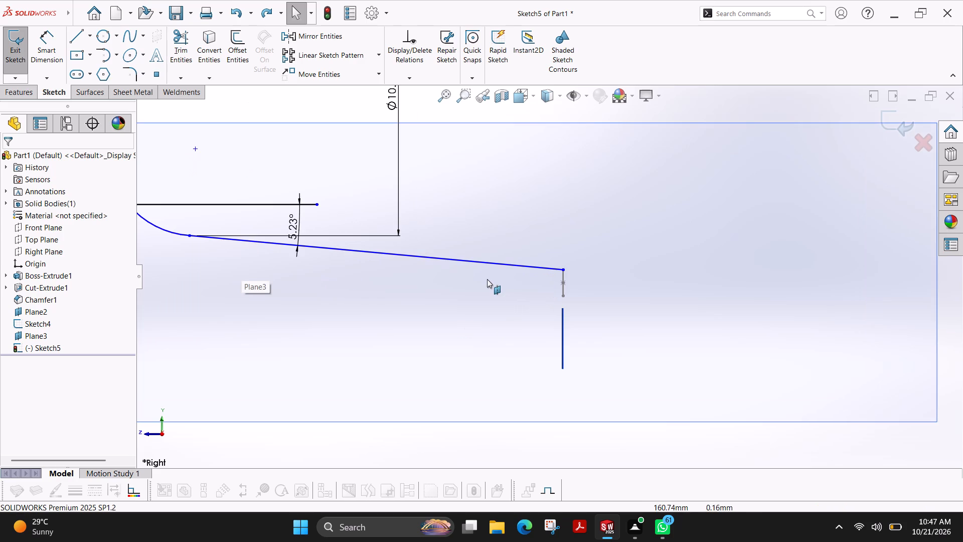
scroll(487, 279, "up", 1)
left_click(80, 39)
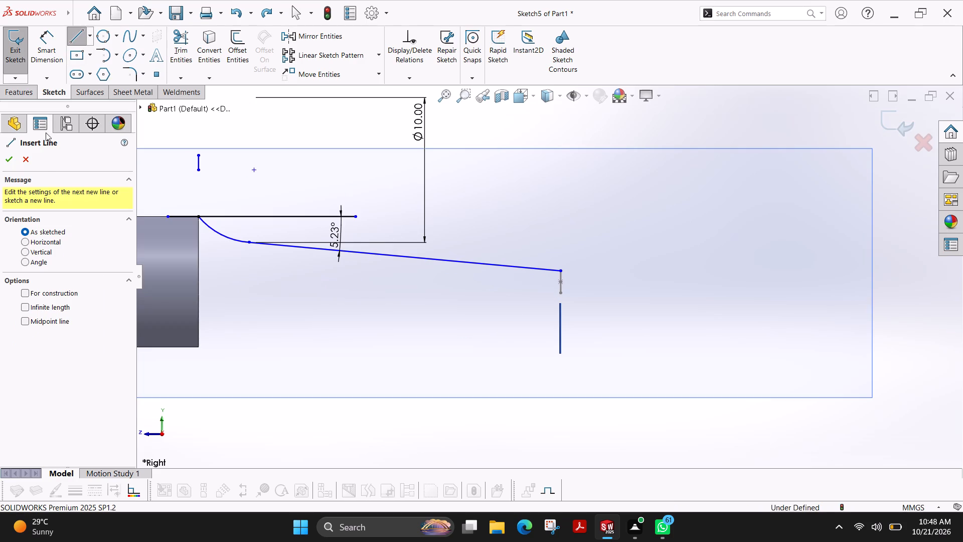
left_click(58, 293)
left_click(563, 283)
left_click(167, 282)
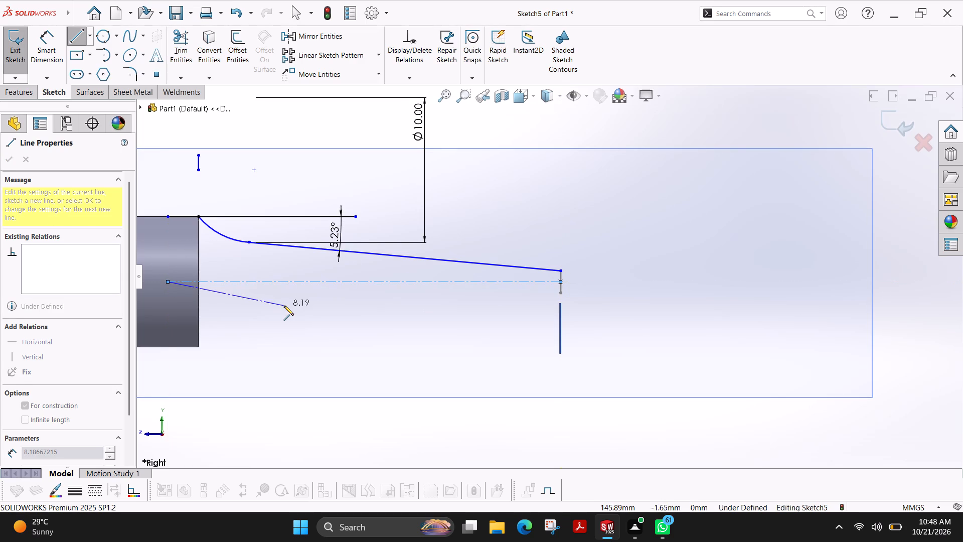
key("Escape")
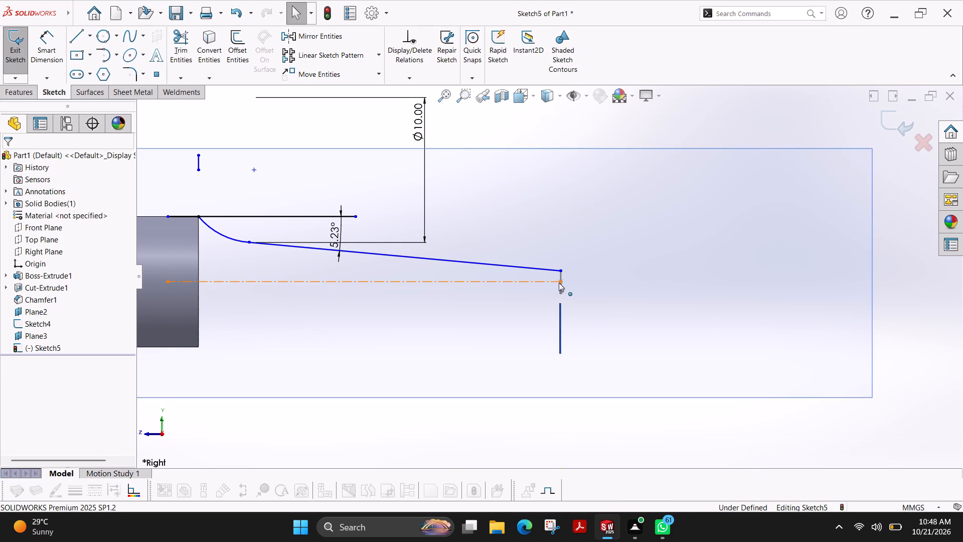
Dimension the distance from the sloping line's tip endpoint to the horizontal construction line as 0.75 mm.
scroll(561, 283, "down", 4)
left_click(51, 42)
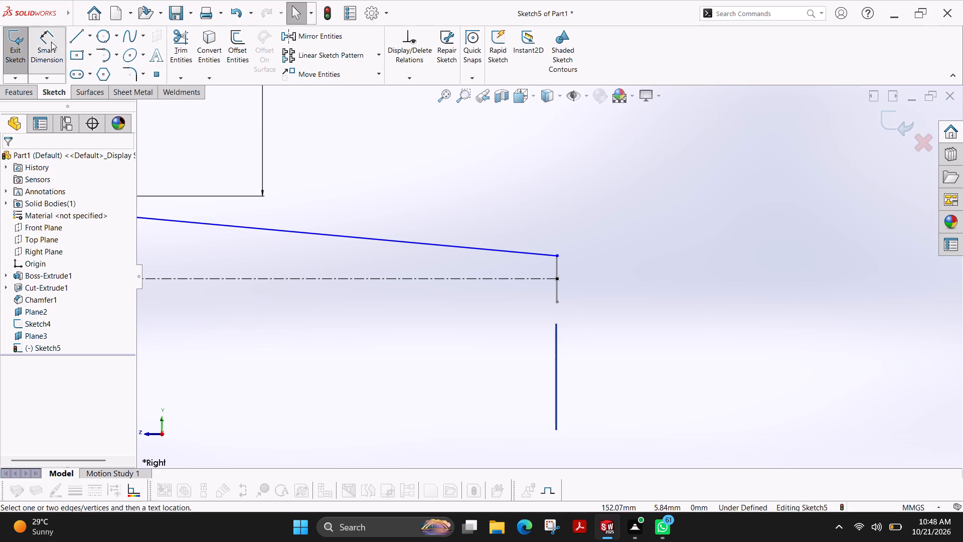
left_click(556, 257)
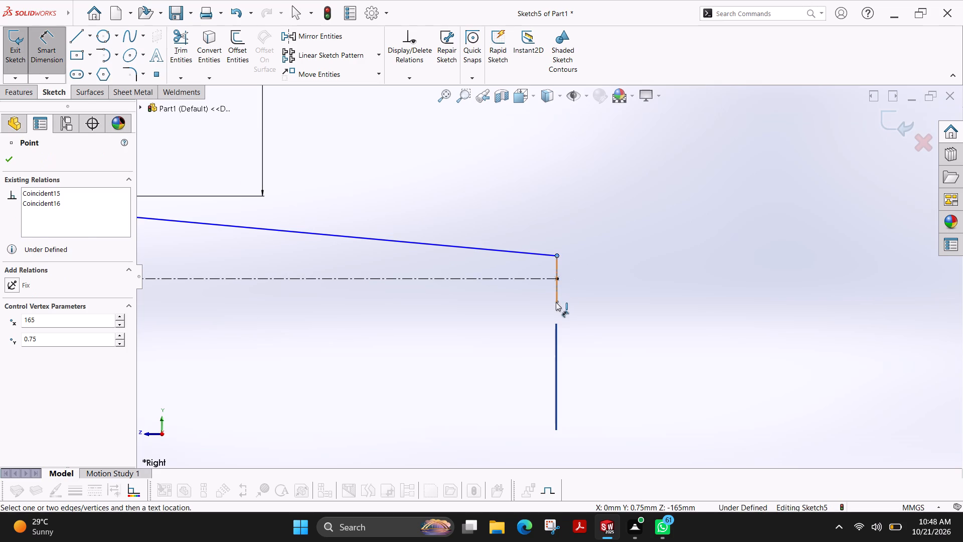
left_click(556, 302)
left_click(511, 280)
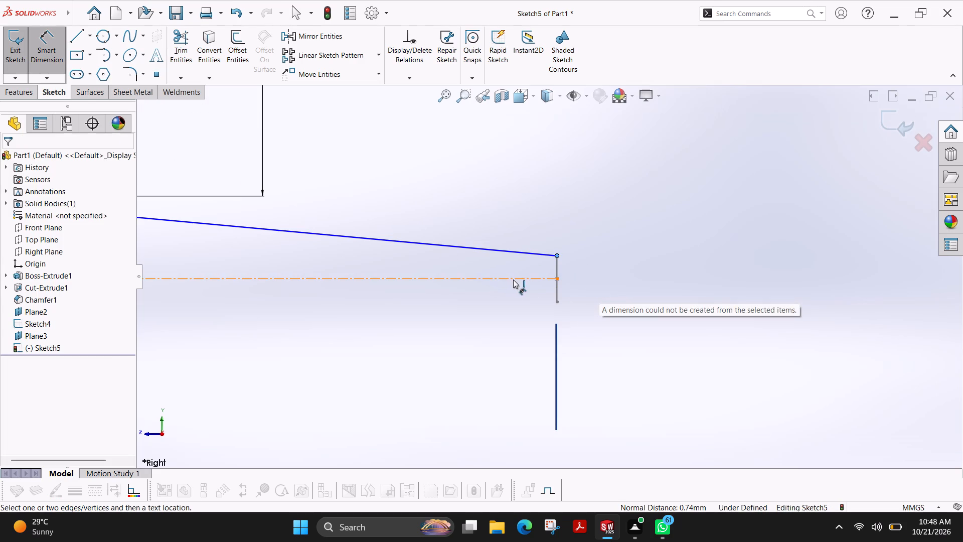
left_click(614, 266)
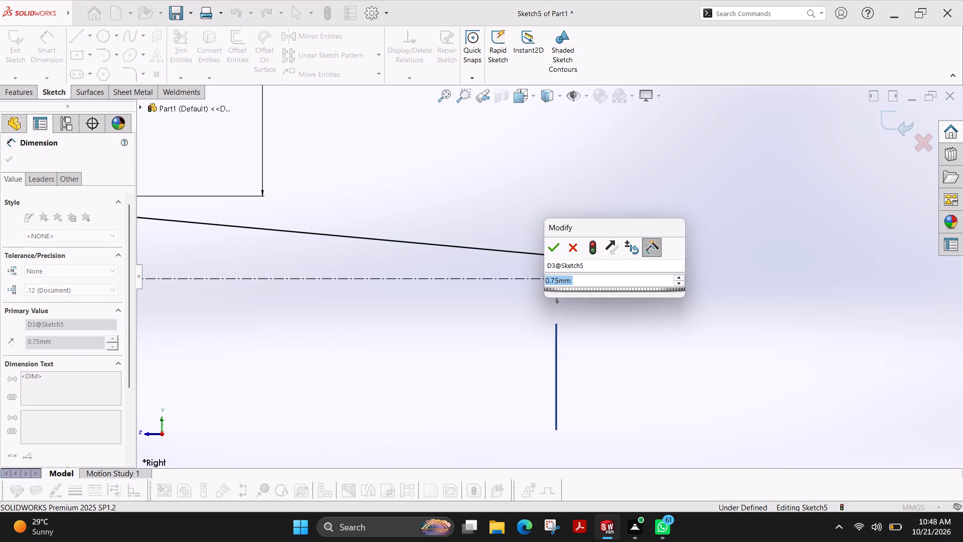
key("Return")
scroll(493, 245, "up", 5)
scroll(411, 236, "down", 3)
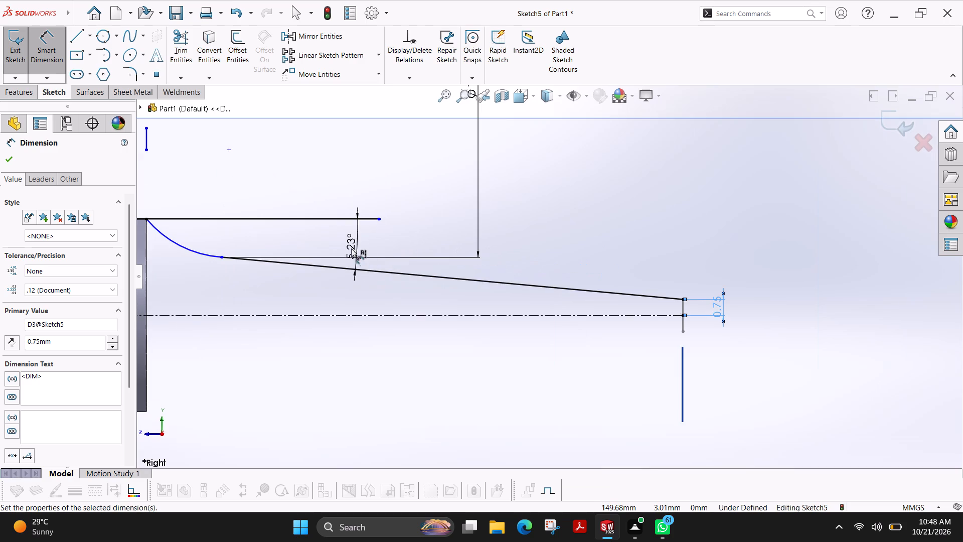
key("Escape")
Set the angle between the sloping line and the horizontal line to 4 degrees.
double_click(353, 246)
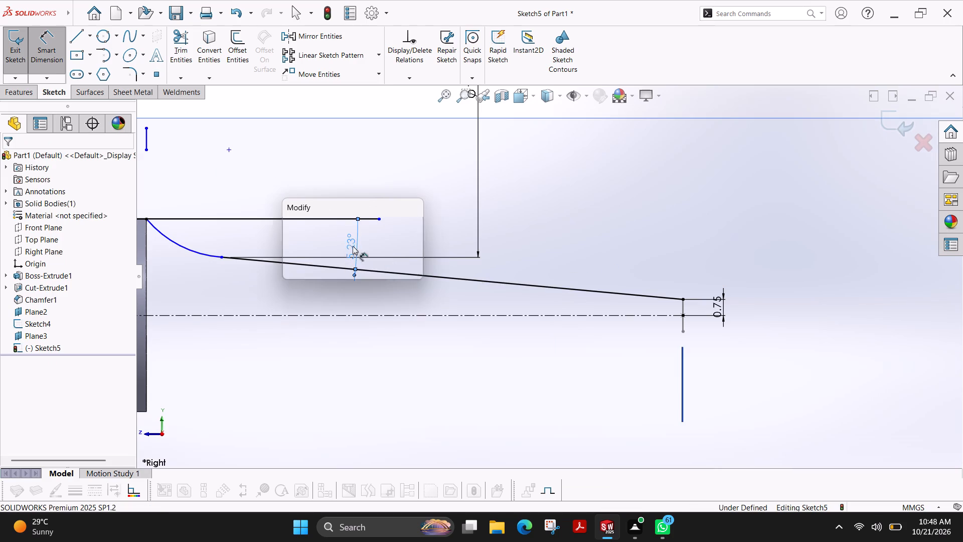
key("4")
key("Return")
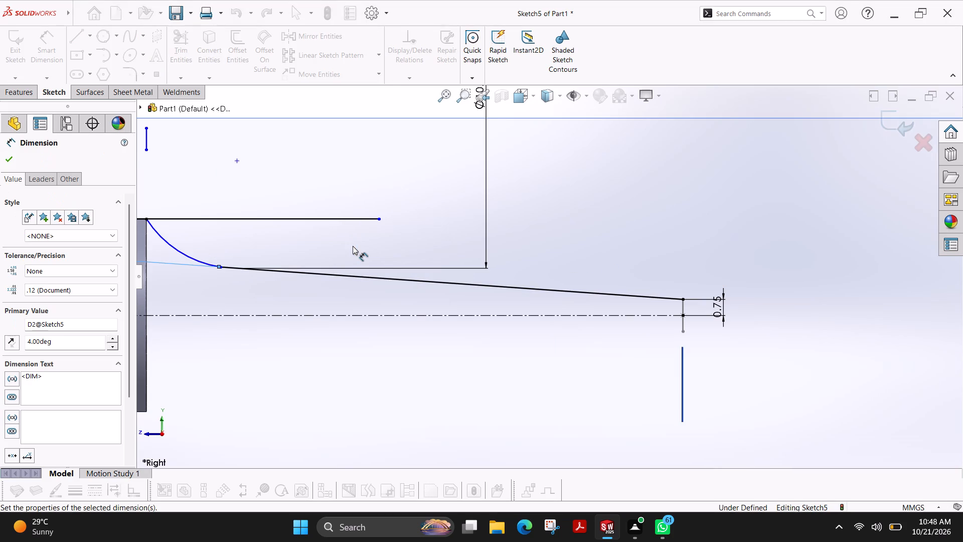
scroll(353, 246, "up", 1)
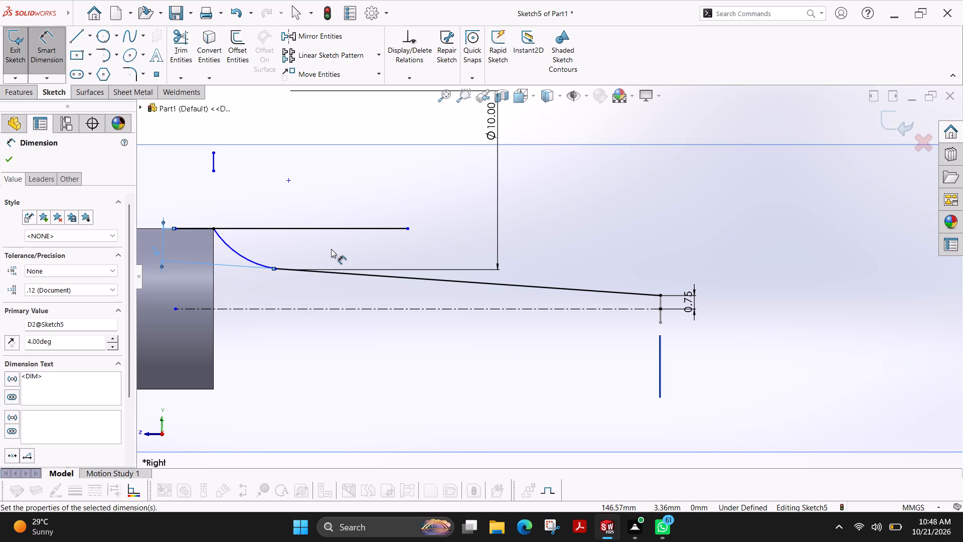
key("ctrl+z")
key("ctrl+y")
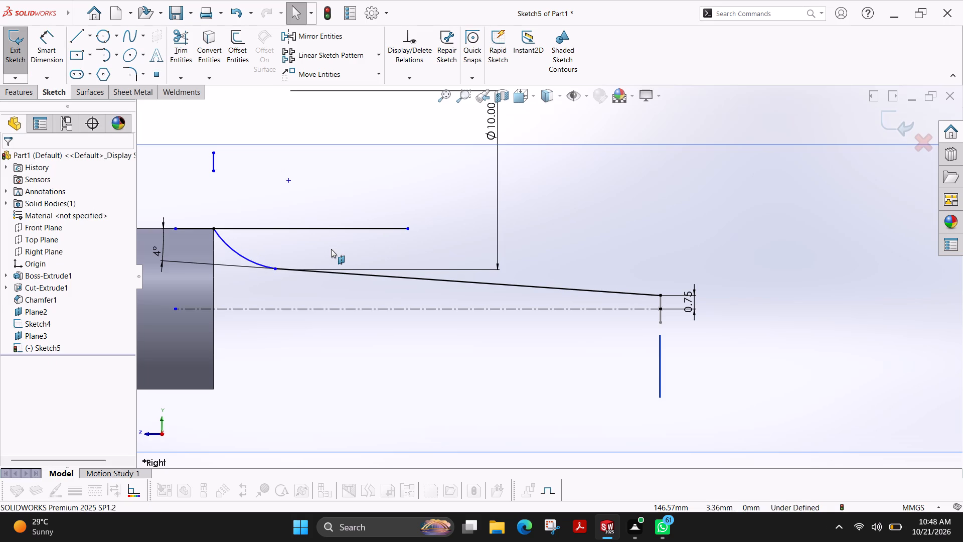
Mirror the sloping line and the arc about the horizontal construction line.
left_click(313, 31)
left_click(394, 278)
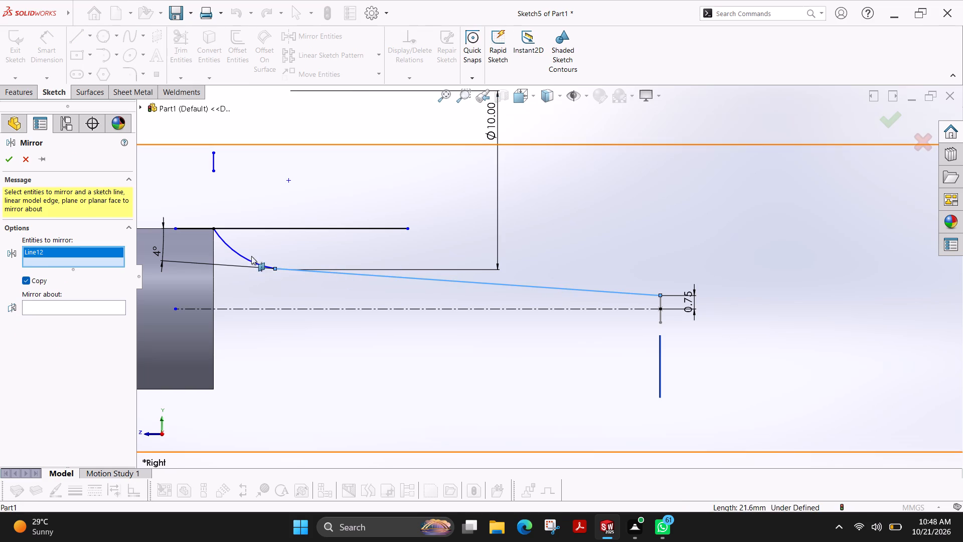
left_click(239, 257)
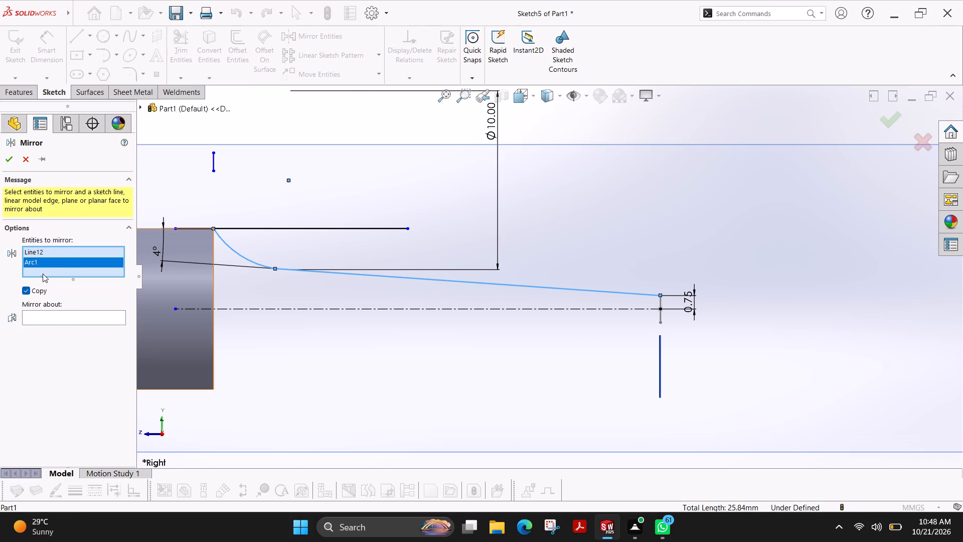
left_click(59, 319)
left_click(296, 310)
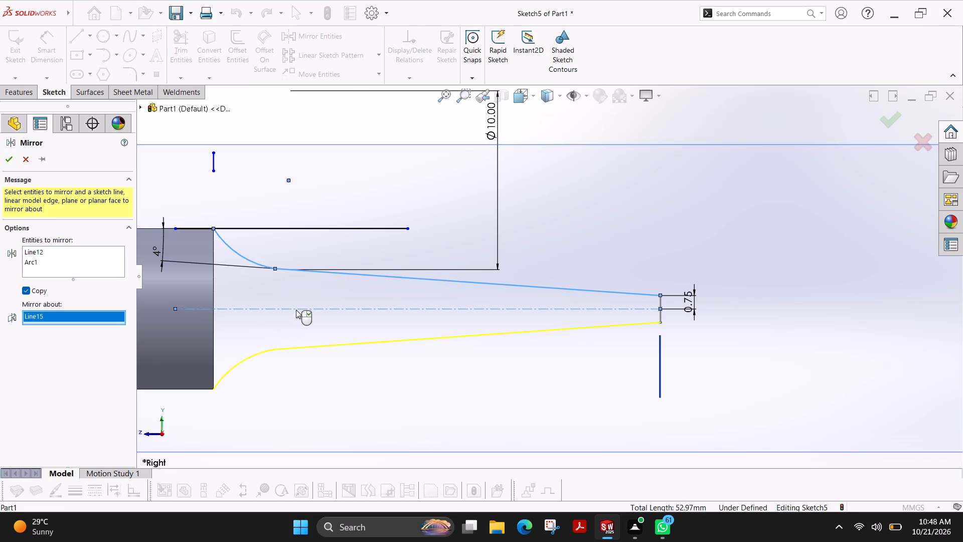
left_click(6, 153)
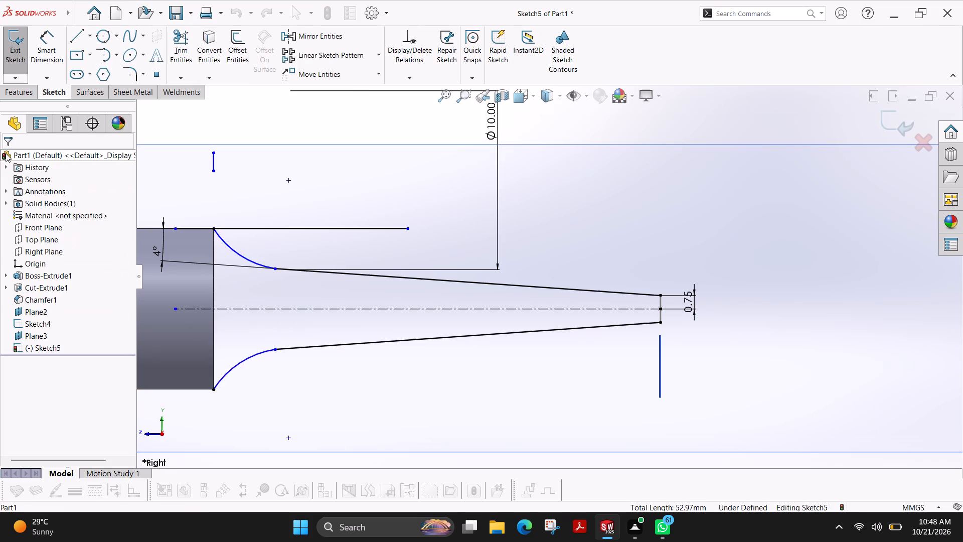
Trim away the leftover horizontal line along the rod's top edge and the short vertical line above the upper arc.
scroll(255, 377, "down", 9)
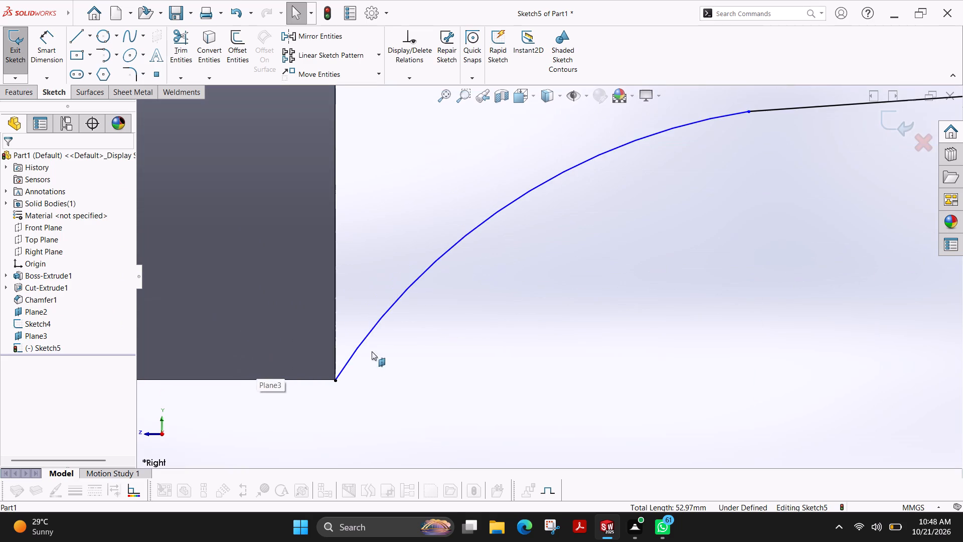
scroll(385, 346, "up", 6)
scroll(747, 189, "up", 7)
scroll(768, 190, "down", 3)
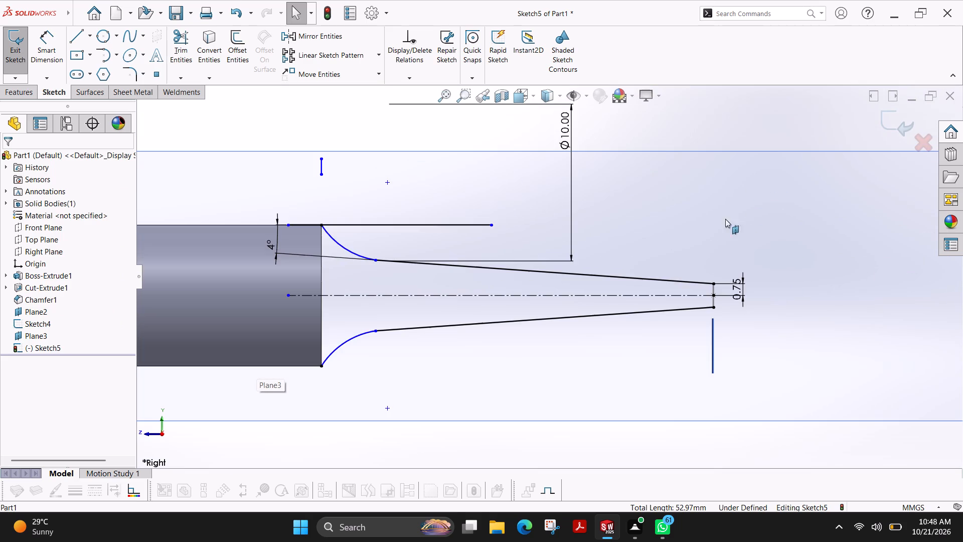
scroll(720, 306, "down", 5)
scroll(672, 305, "down", 5)
scroll(429, 240, "up", 11)
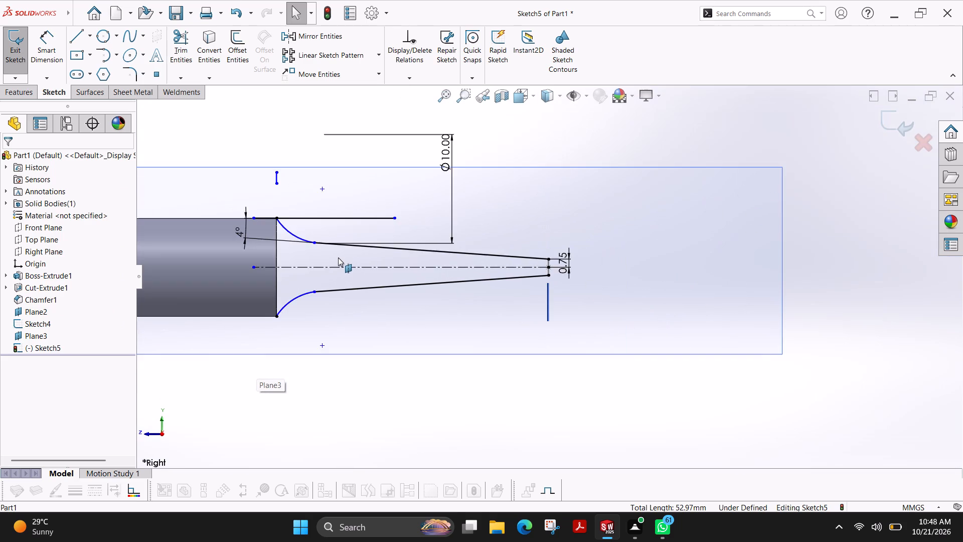
scroll(340, 256, "down", 2)
scroll(356, 253, "up", 1)
scroll(287, 185, "down", 2)
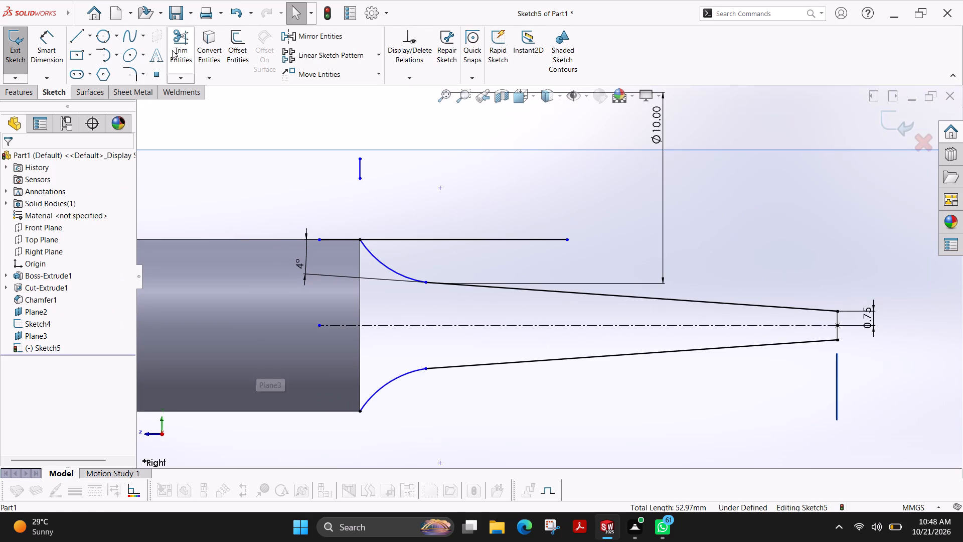
left_click(172, 50)
left_click_drag(485, 220, 516, 243)
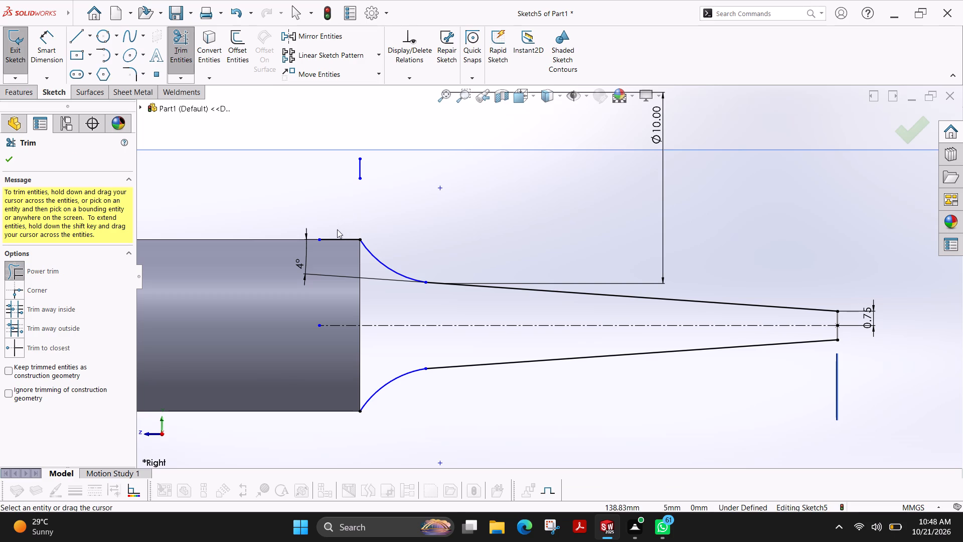
left_click_drag(378, 163, 345, 176)
left_click_drag(342, 218, 335, 246)
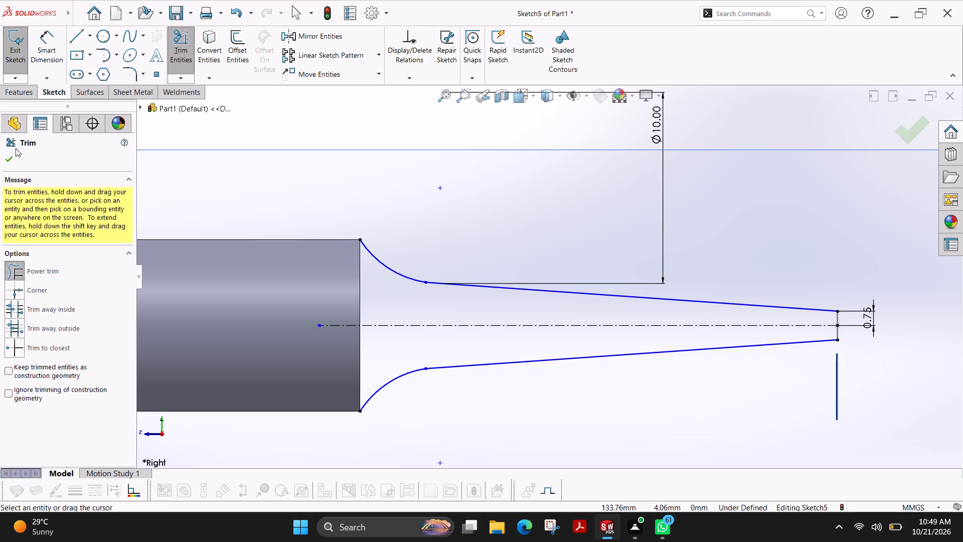
left_click(7, 158)
Stretch Plane2's upper edge upward past the tip profile and exit the profile sketch.
scroll(383, 208, "up", 6)
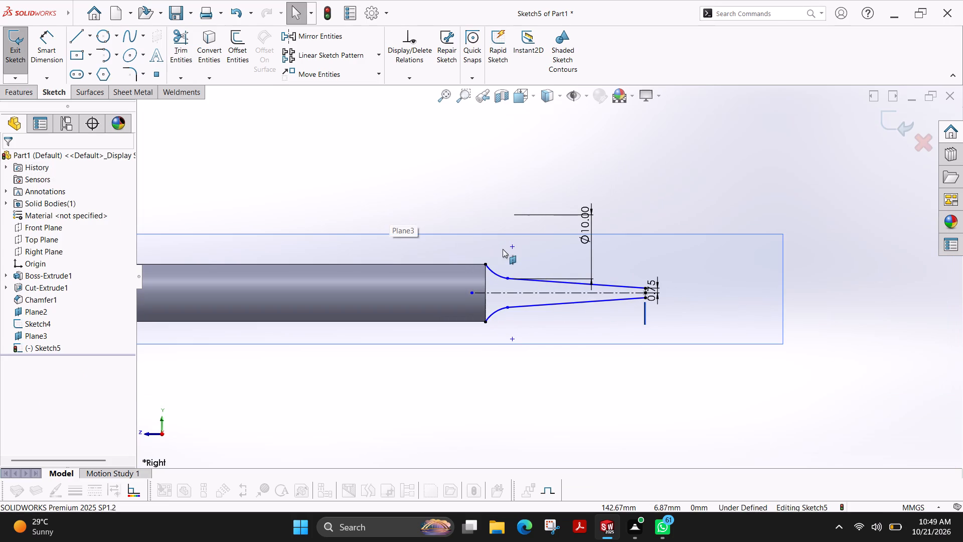
scroll(638, 310, "down", 9)
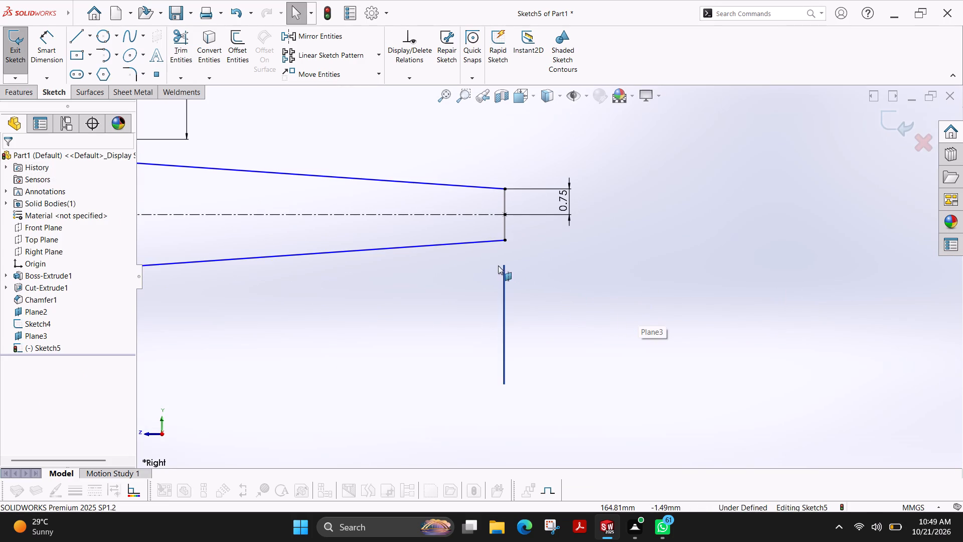
left_click(504, 265)
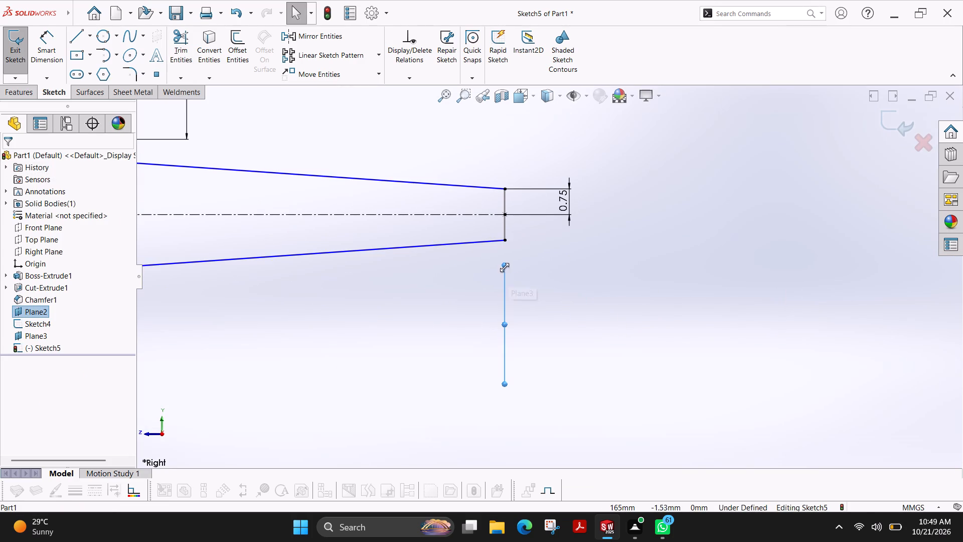
left_click_drag(505, 267, 505, 100)
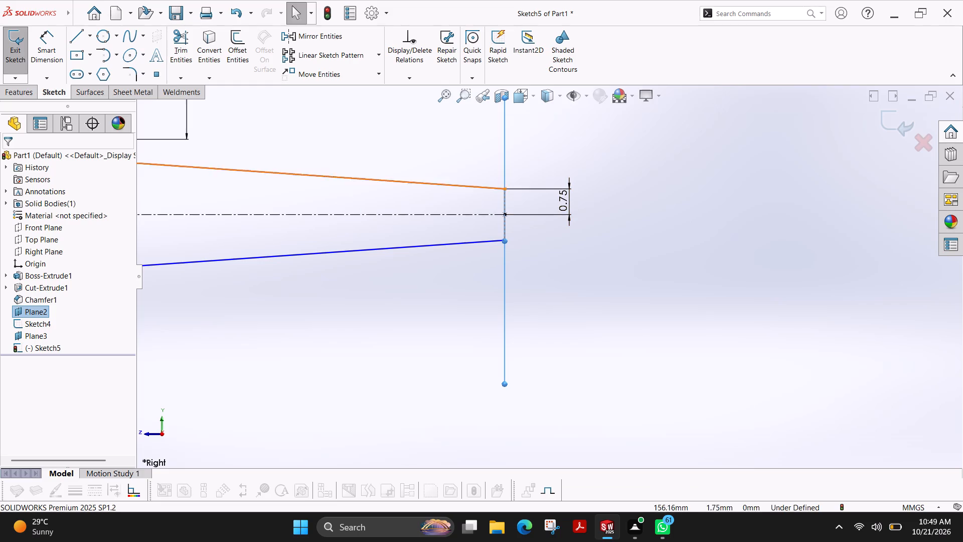
left_click(20, 45)
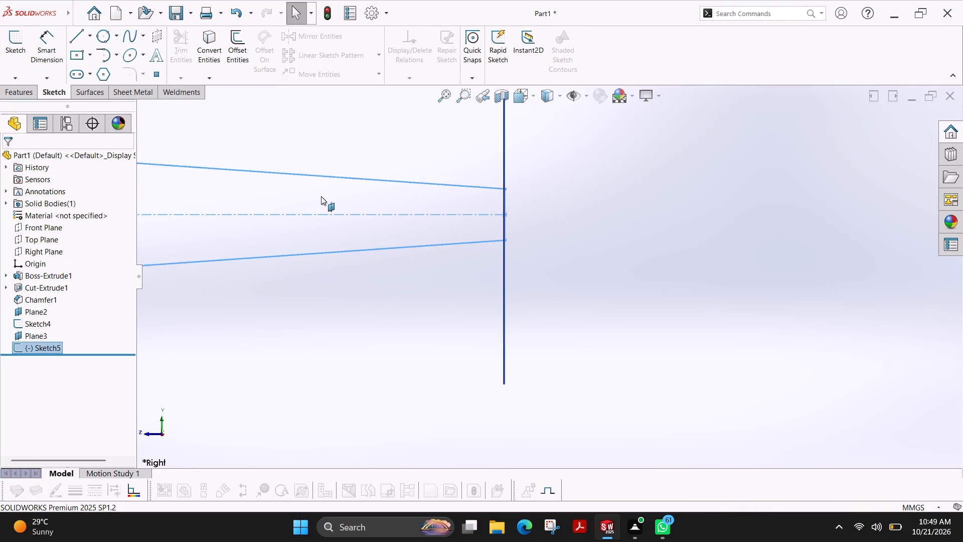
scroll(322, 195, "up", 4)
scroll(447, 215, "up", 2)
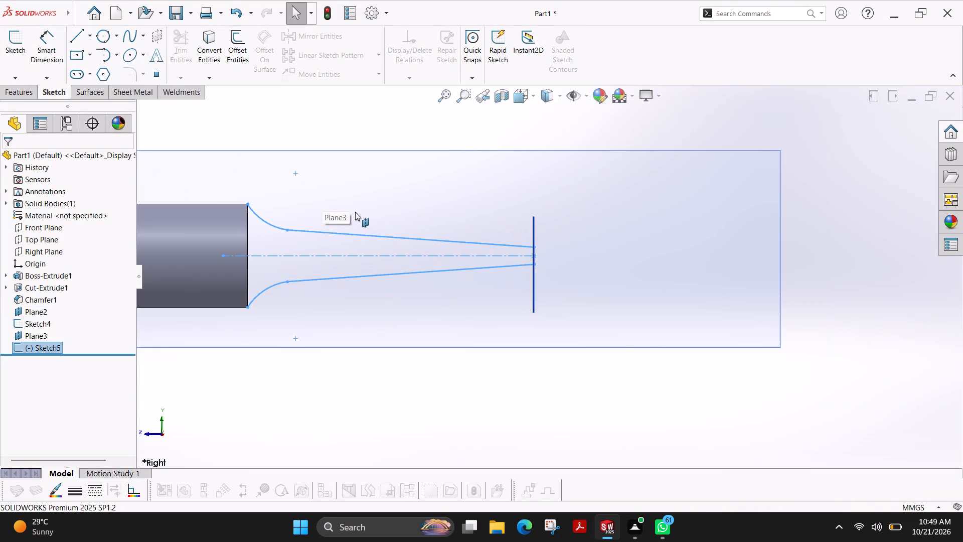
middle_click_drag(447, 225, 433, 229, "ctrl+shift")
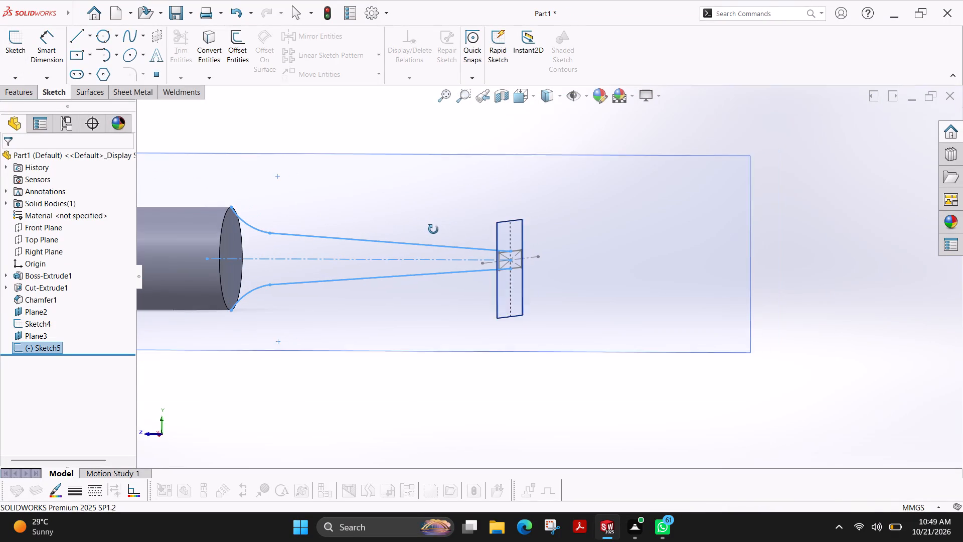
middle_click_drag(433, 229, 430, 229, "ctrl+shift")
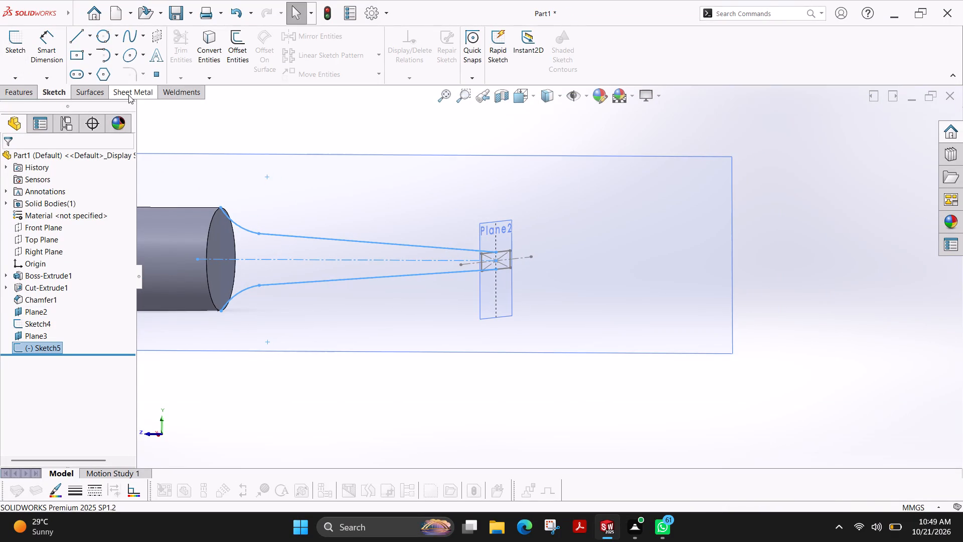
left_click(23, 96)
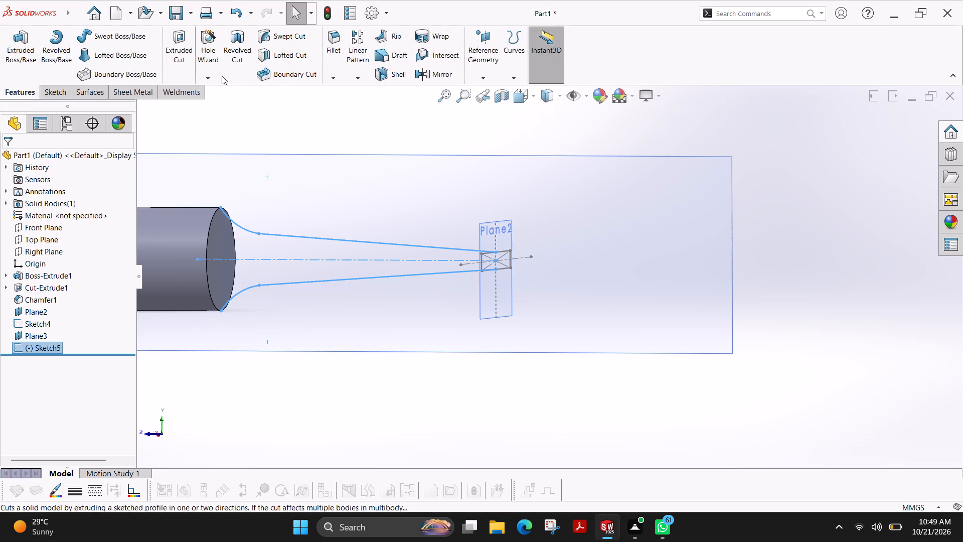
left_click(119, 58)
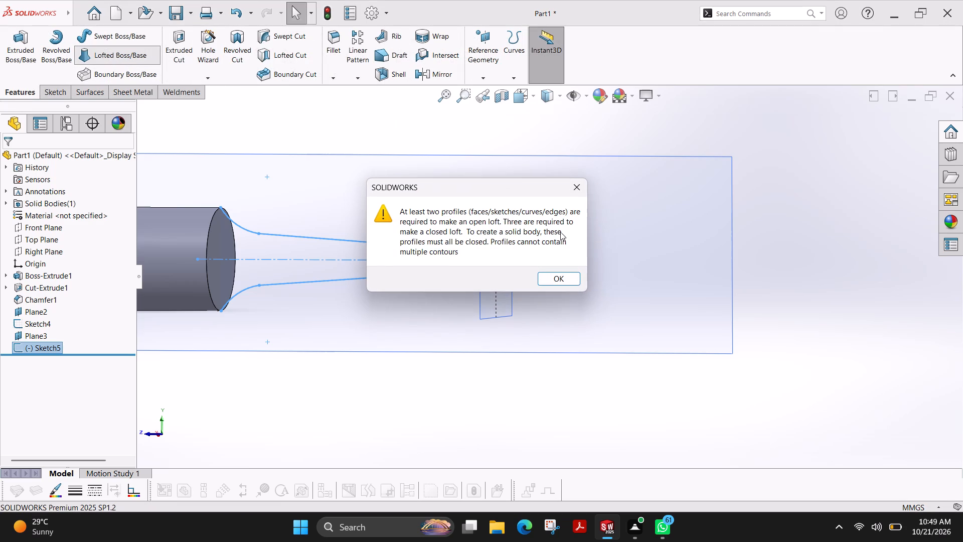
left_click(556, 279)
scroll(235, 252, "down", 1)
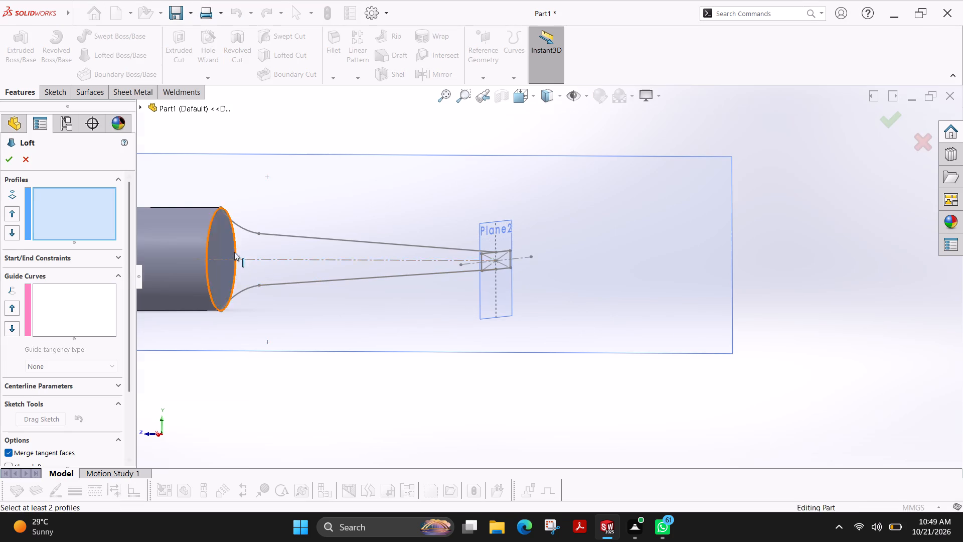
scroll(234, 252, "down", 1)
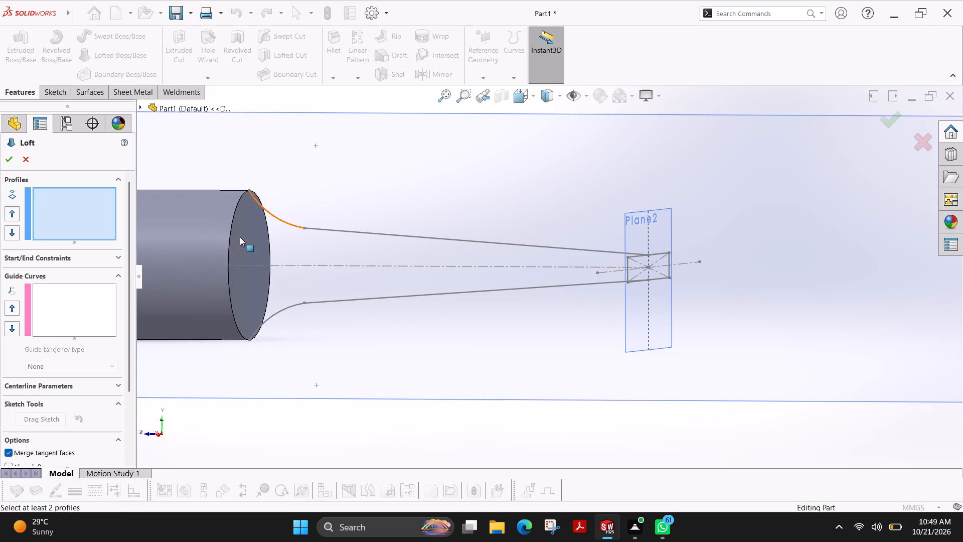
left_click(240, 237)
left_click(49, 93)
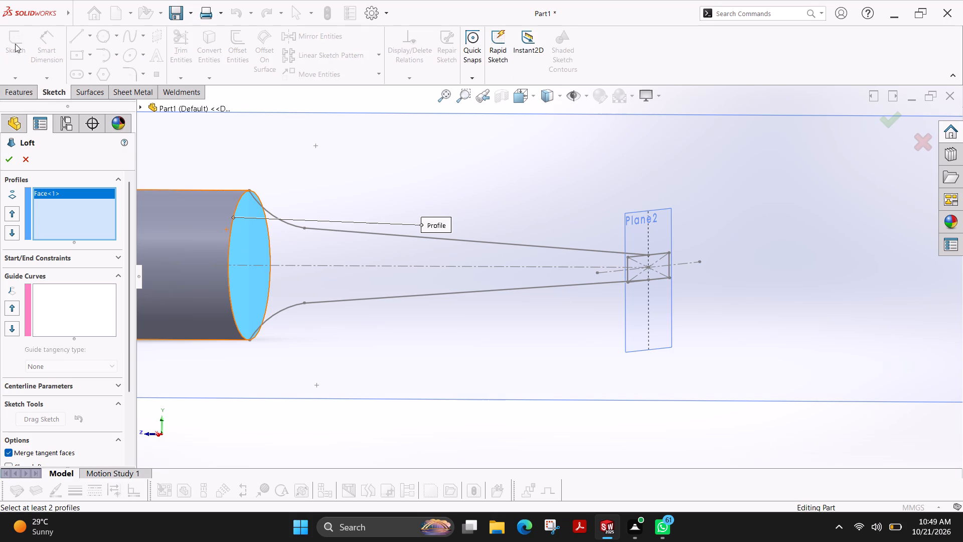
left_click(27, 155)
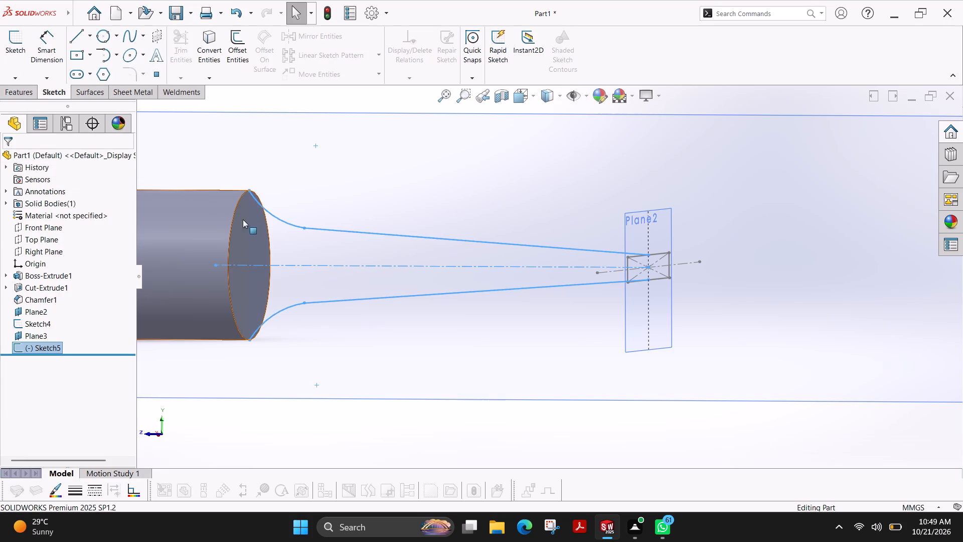
Sketch a 4.5 mm radius circle on the rod's end face, centred on the origin and matching the face's edge, and exit the sketch.
left_click(255, 230)
left_click(15, 50)
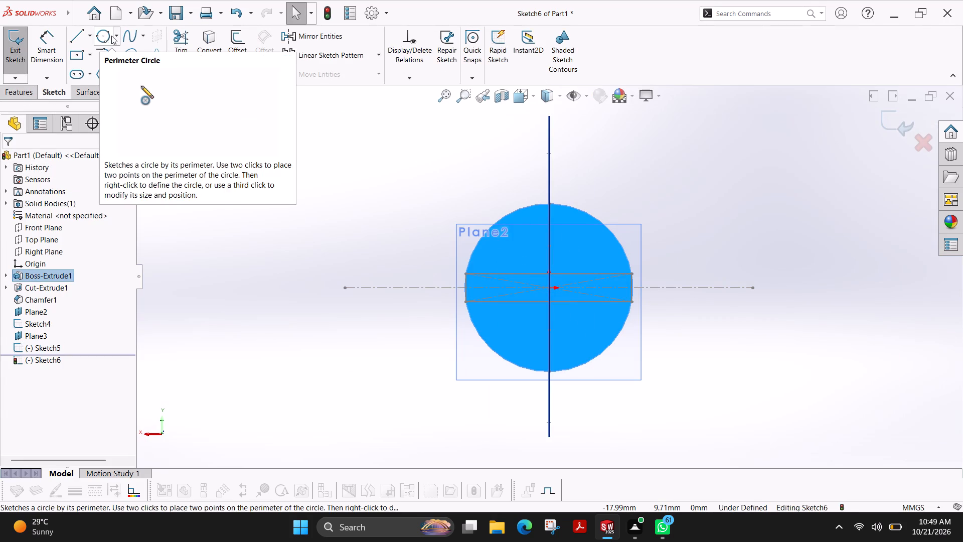
left_click(115, 36)
left_click(117, 57)
scroll(567, 284, "down", 2)
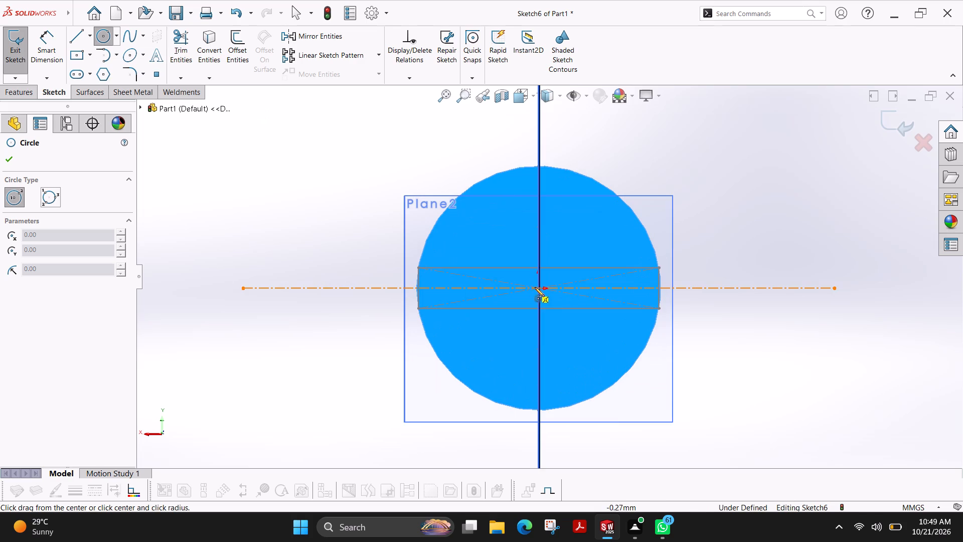
scroll(541, 289, "down", 5)
left_click(540, 281)
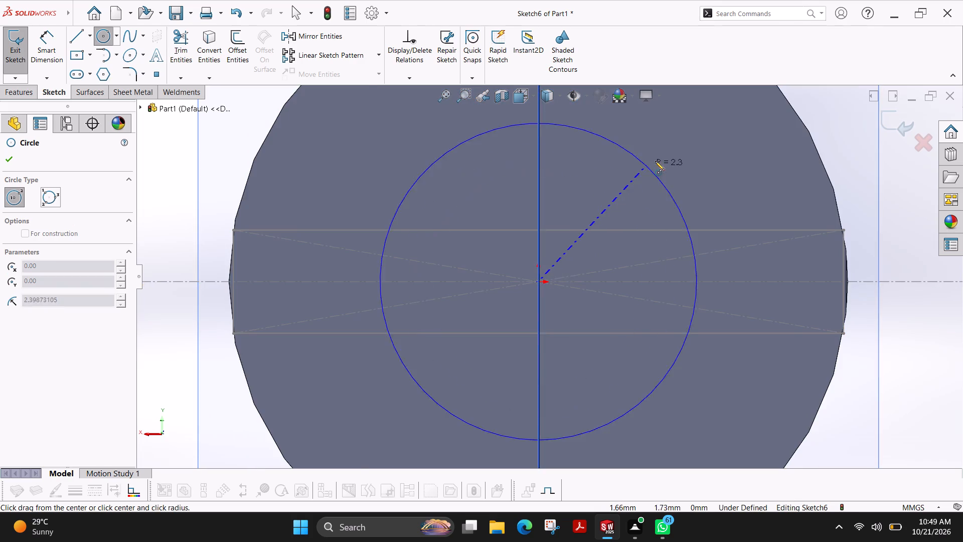
scroll(655, 161, "up", 3)
scroll(593, 126, "up", 1)
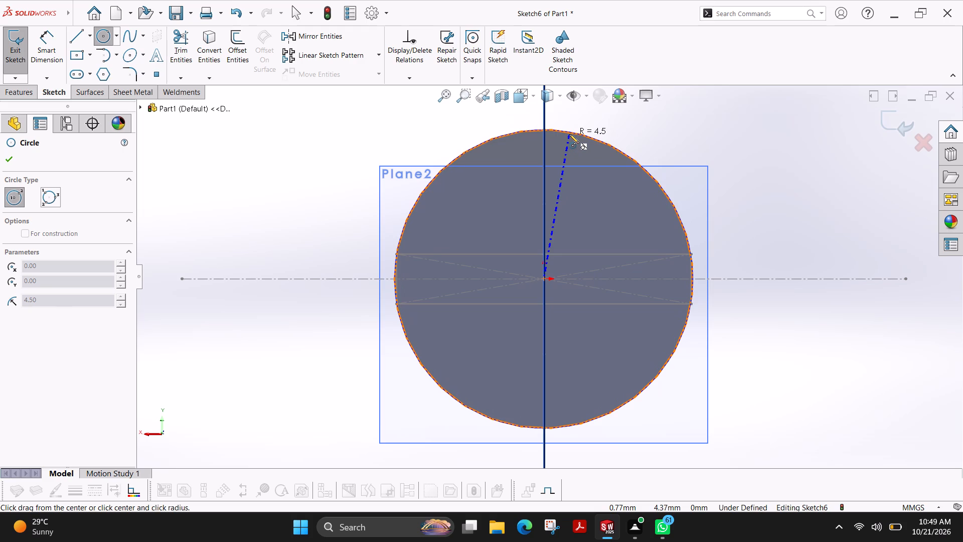
left_click(569, 134)
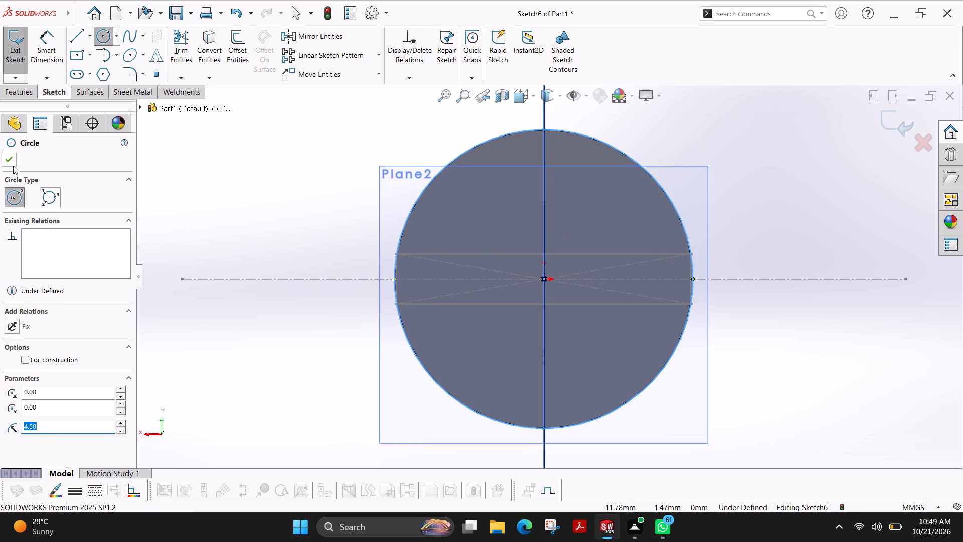
left_click(7, 163)
scroll(303, 220, "up", 3)
middle_click_drag(322, 293, 339, 287, "ctrl+shift")
scroll(411, 281, "up", 2)
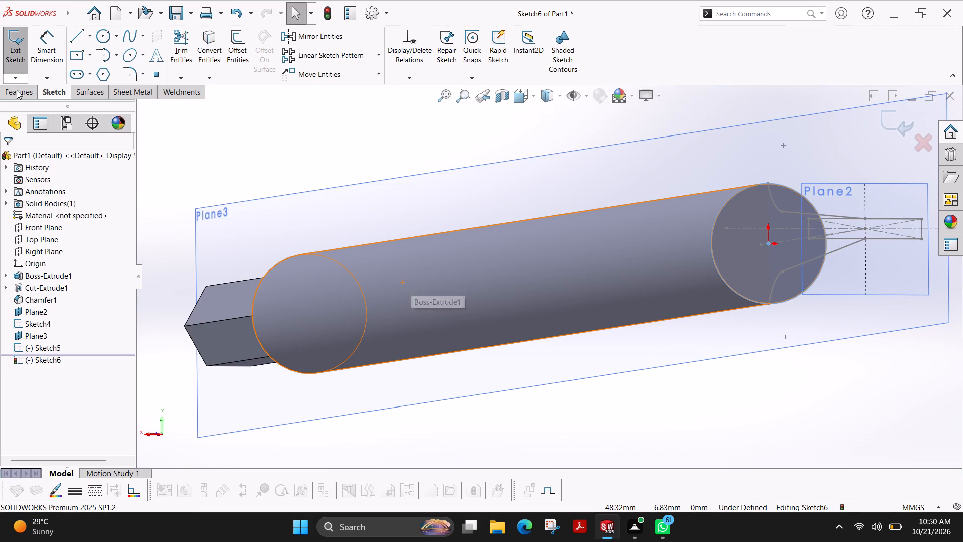
left_click(17, 54)
Start a Lofted Boss/Base using the end-face circle and the tip rectangle on Plane2 as profiles.
left_click(28, 93)
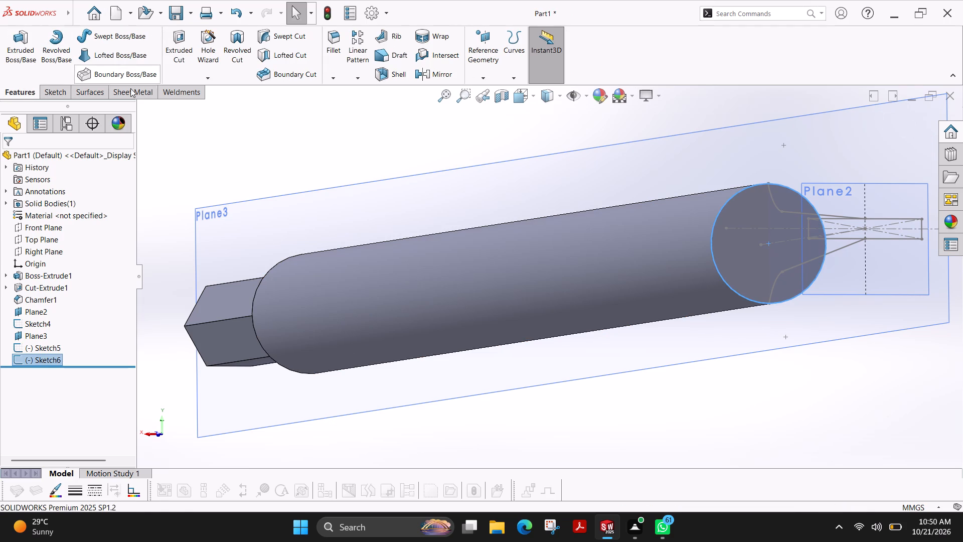
left_click(130, 56)
scroll(500, 250, "up", 1)
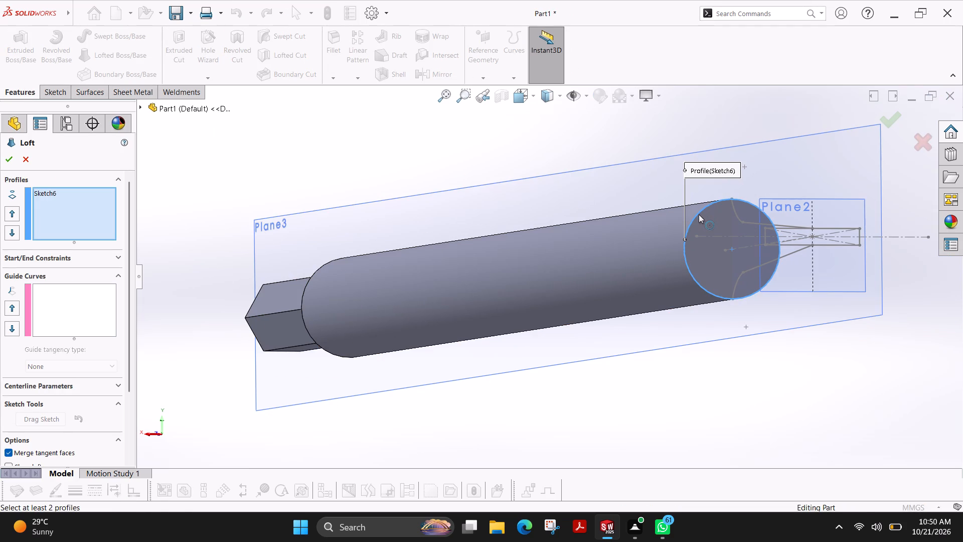
left_click(800, 230)
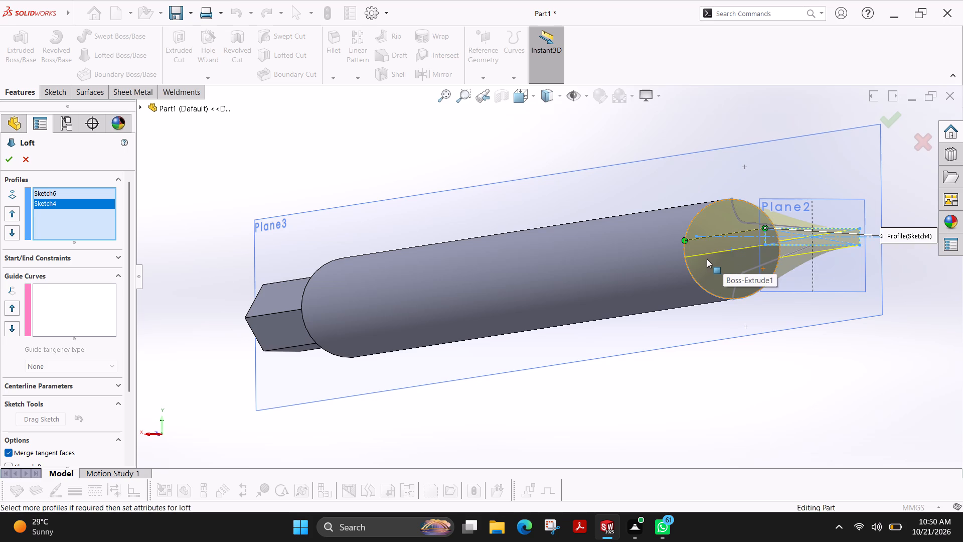
Add the upper arc and its connected sloping line to the loft as one open-group guide curve.
middle_click_drag(616, 208, 628, 218, "ctrl+shift")
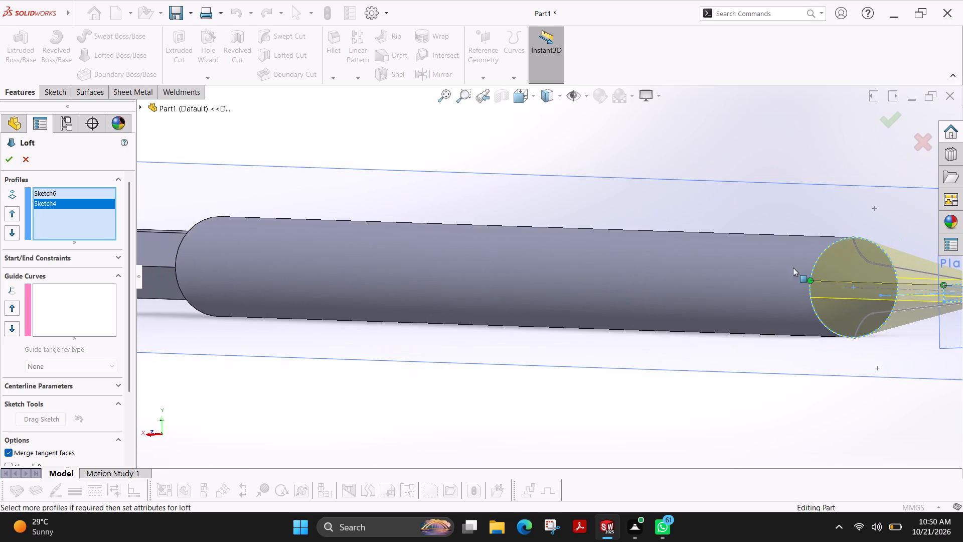
left_click(61, 299)
scroll(864, 311, "up", 1)
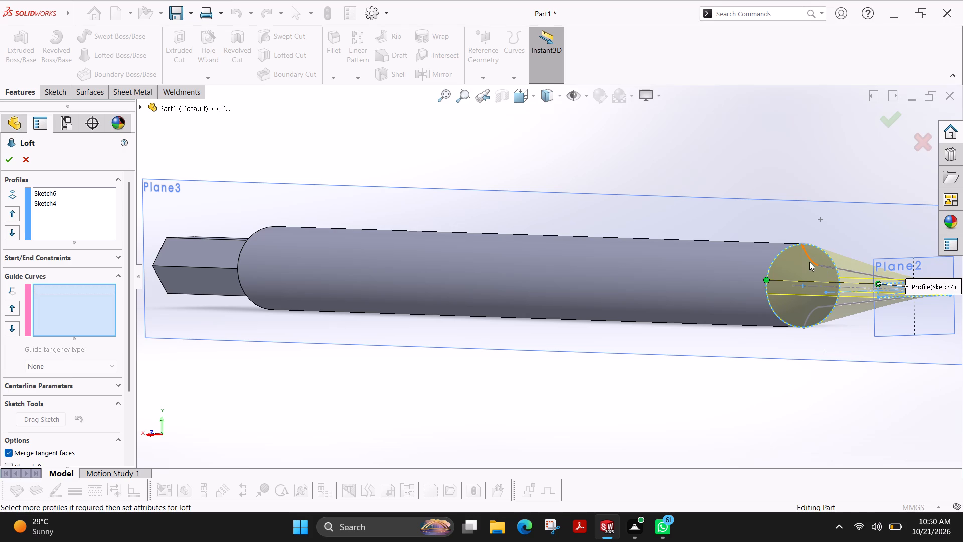
left_click(812, 262, "ctrl")
left_click(835, 268, "ctrl")
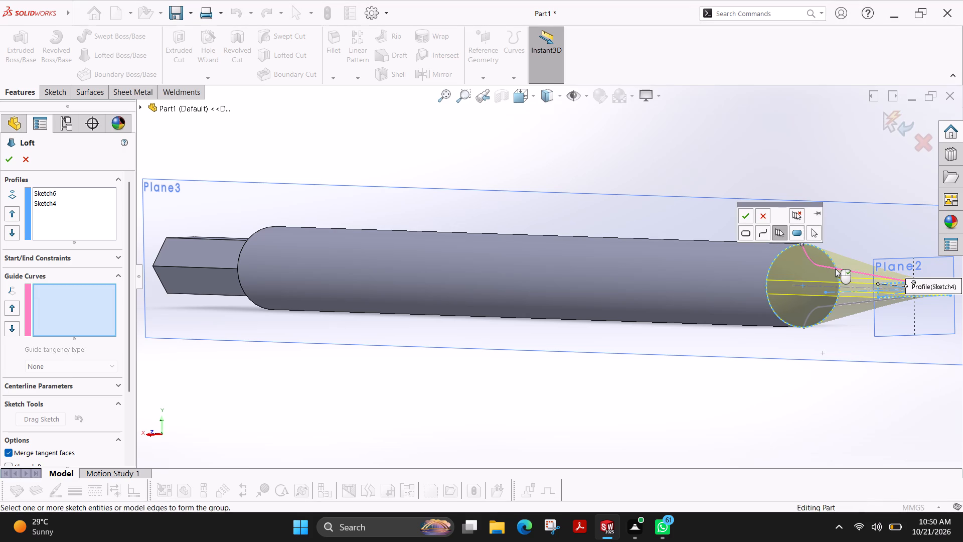
left_click(746, 219)
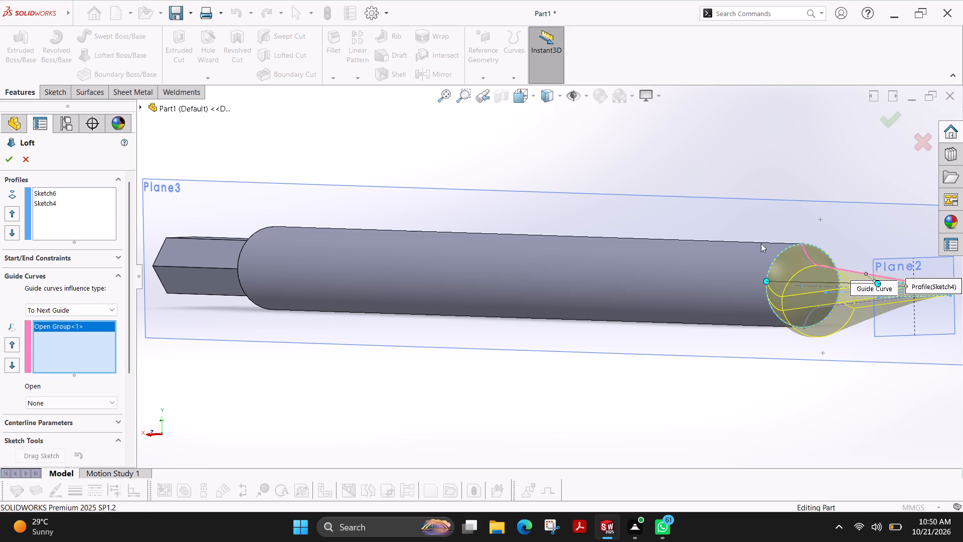
scroll(850, 318, "down", 2)
scroll(814, 292, "down", 2)
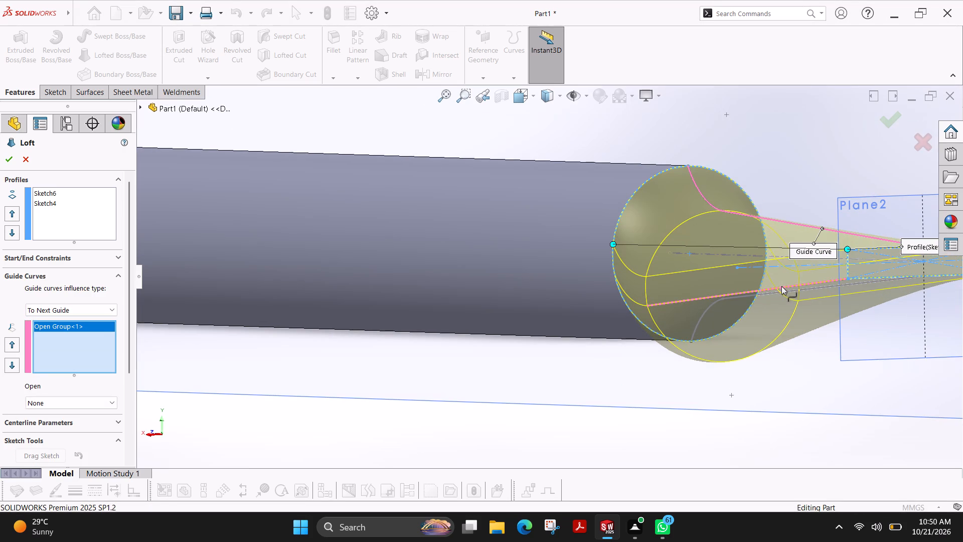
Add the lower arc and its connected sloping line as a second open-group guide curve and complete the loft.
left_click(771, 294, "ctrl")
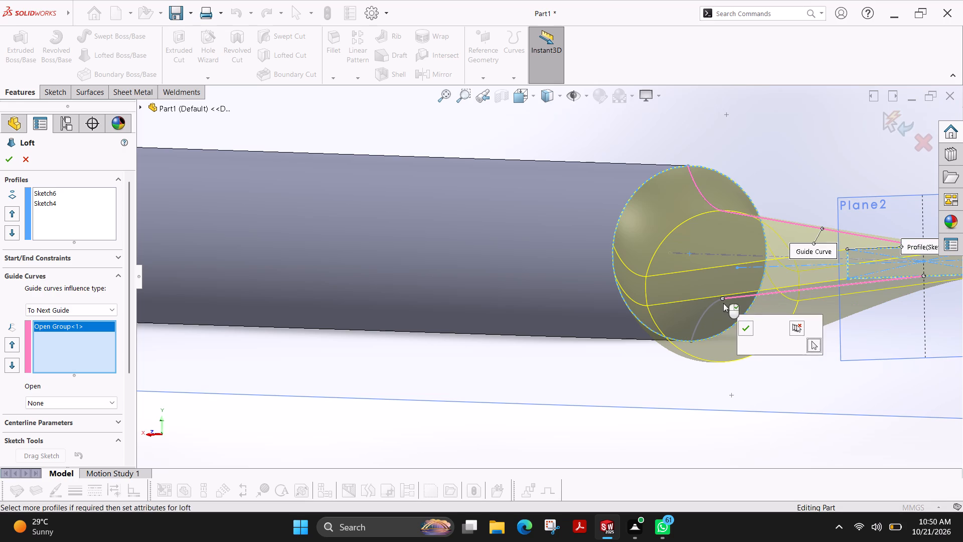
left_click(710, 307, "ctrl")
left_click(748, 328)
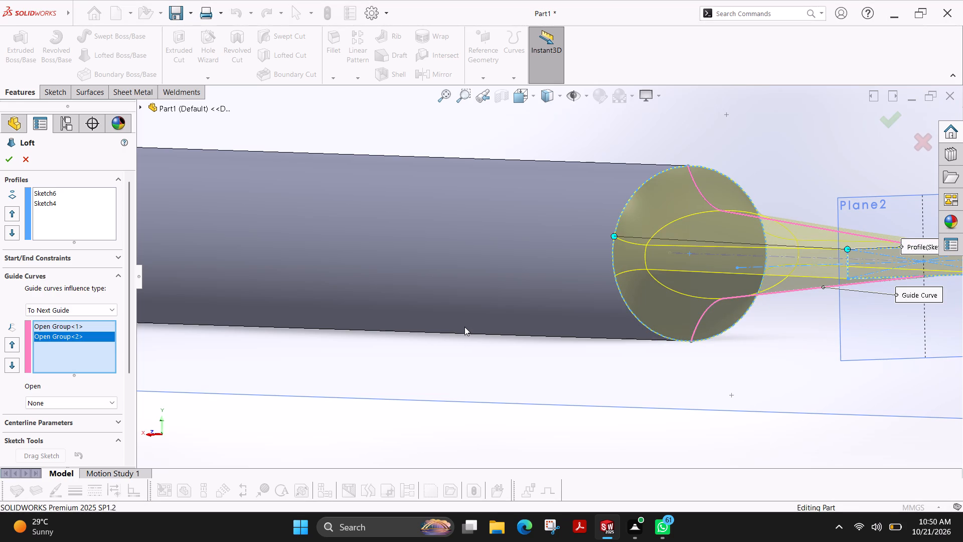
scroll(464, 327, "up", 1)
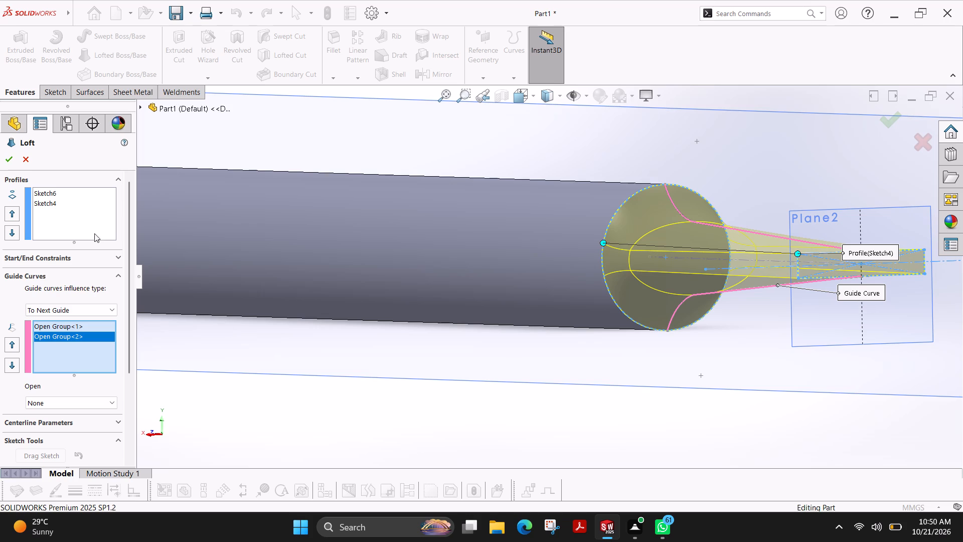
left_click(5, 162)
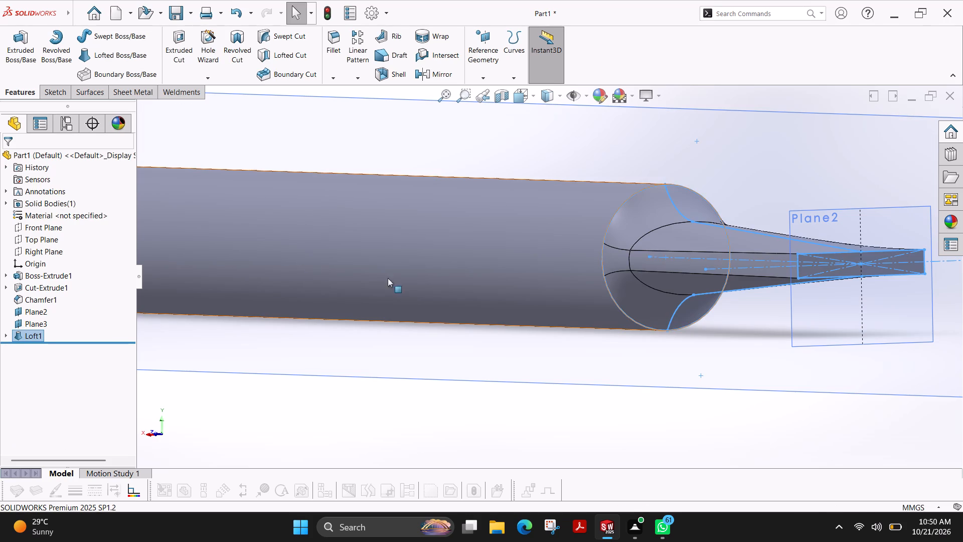
Examine the lofted tip and its transition from the rod from several angles.
middle_click_drag(633, 259, 620, 280, "ctrl+shift")
key("Escape")
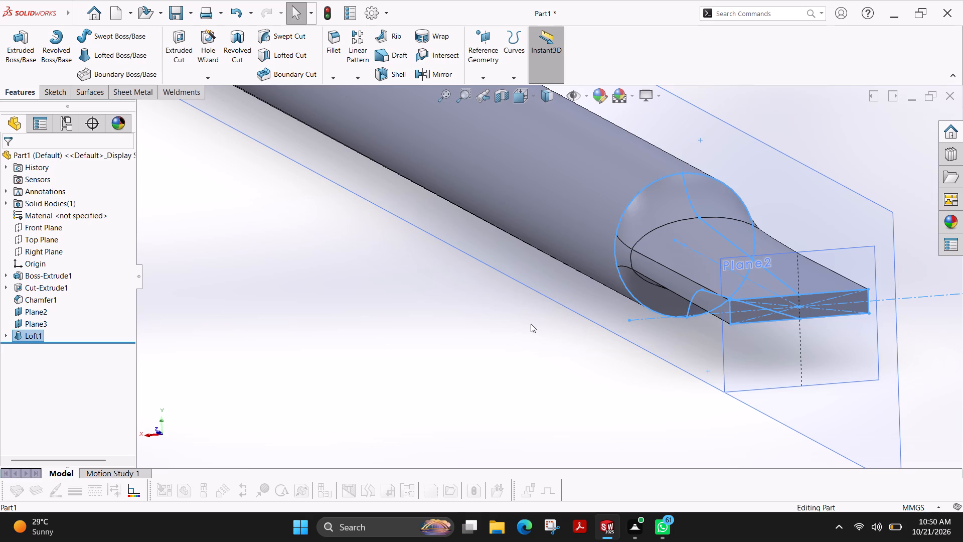
scroll(531, 324, "up", 1)
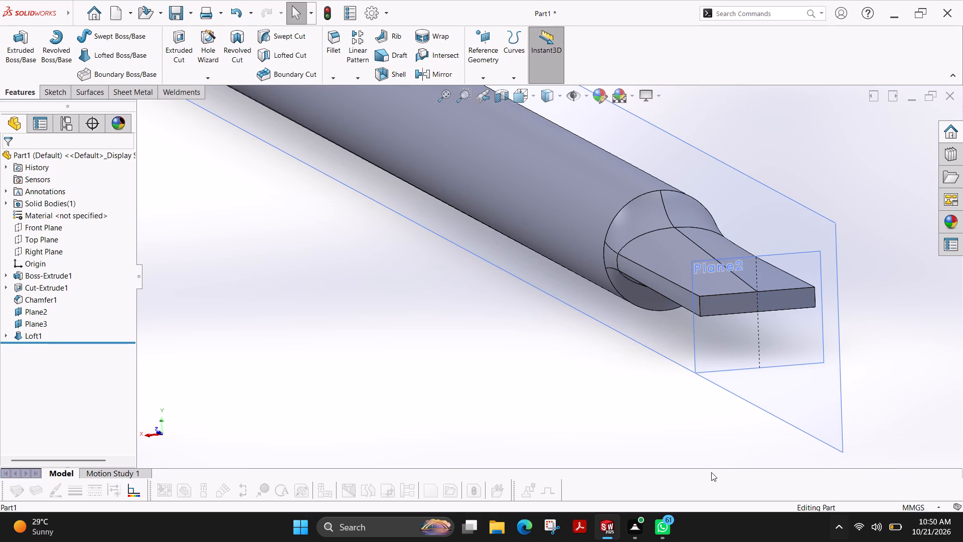
middle_click_drag(404, 245, 443, 237, "ctrl+shift")
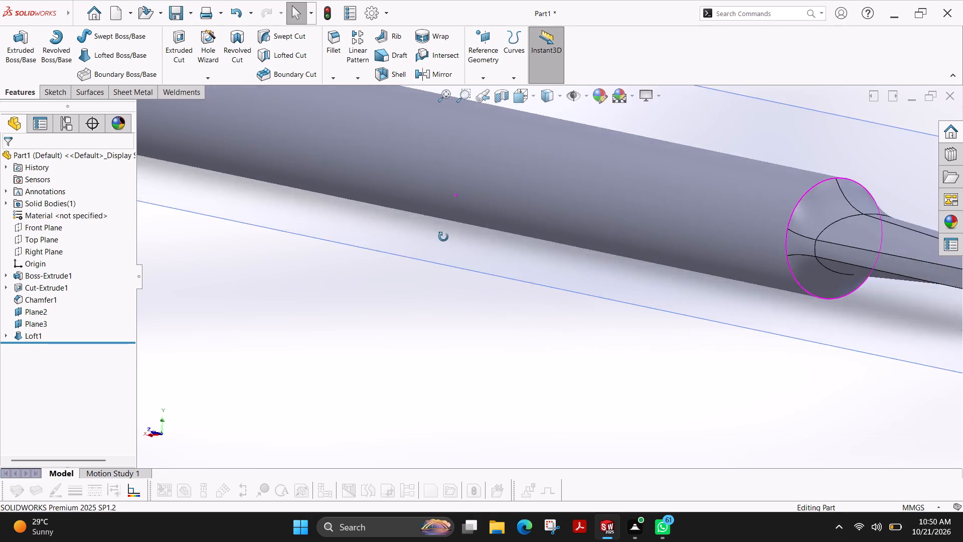
middle_click_drag(443, 237, 467, 233, "ctrl+shift")
scroll(700, 212, "up", 2)
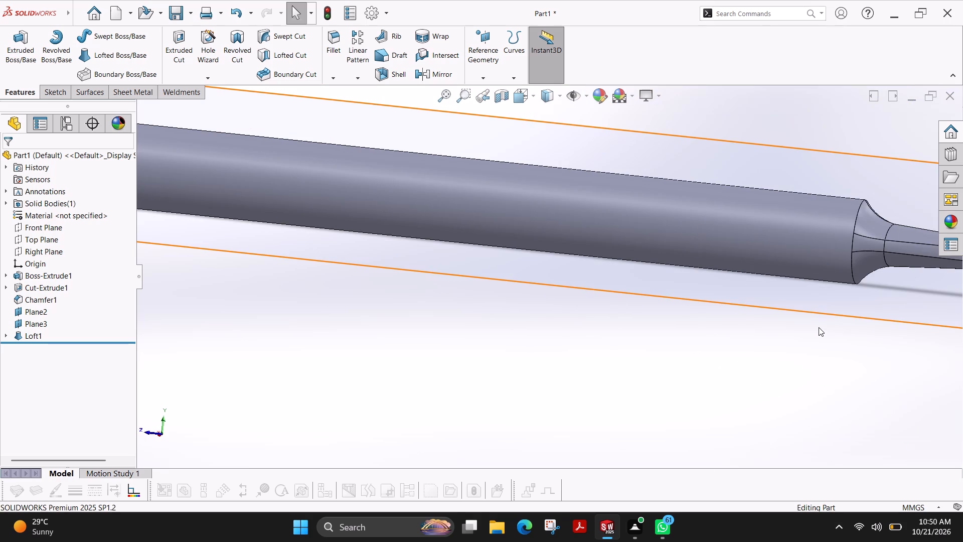
scroll(819, 327, "up", 2)
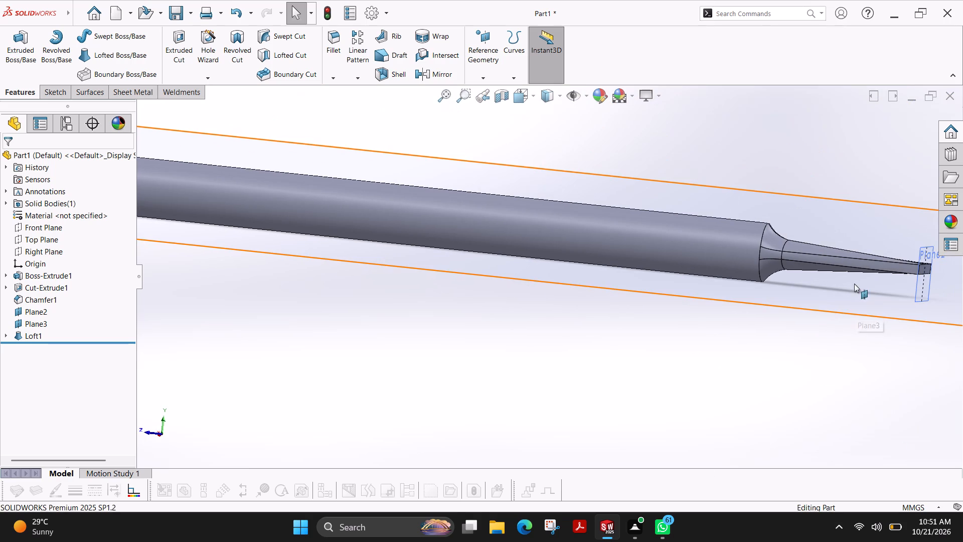
middle_click_drag(852, 261, 811, 286, "ctrl+shift")
middle_click(811, 286)
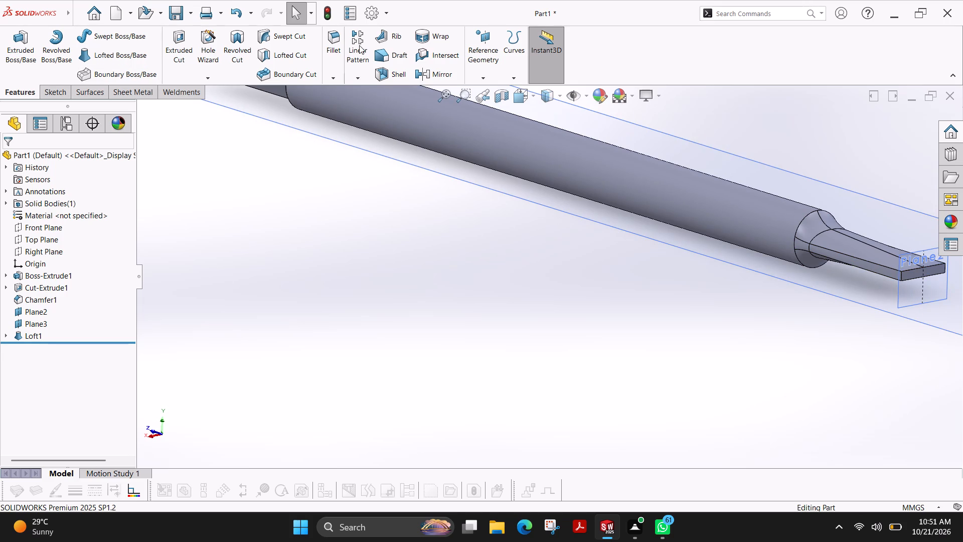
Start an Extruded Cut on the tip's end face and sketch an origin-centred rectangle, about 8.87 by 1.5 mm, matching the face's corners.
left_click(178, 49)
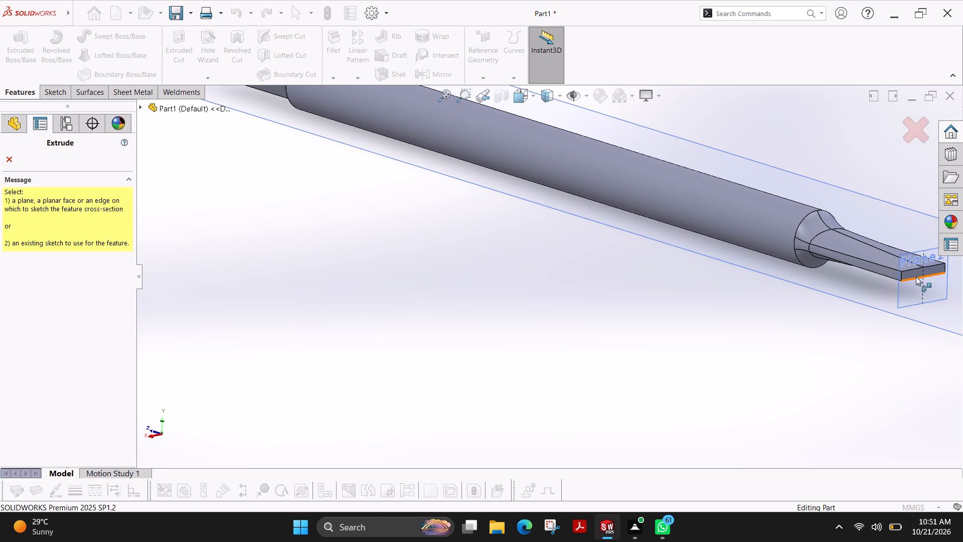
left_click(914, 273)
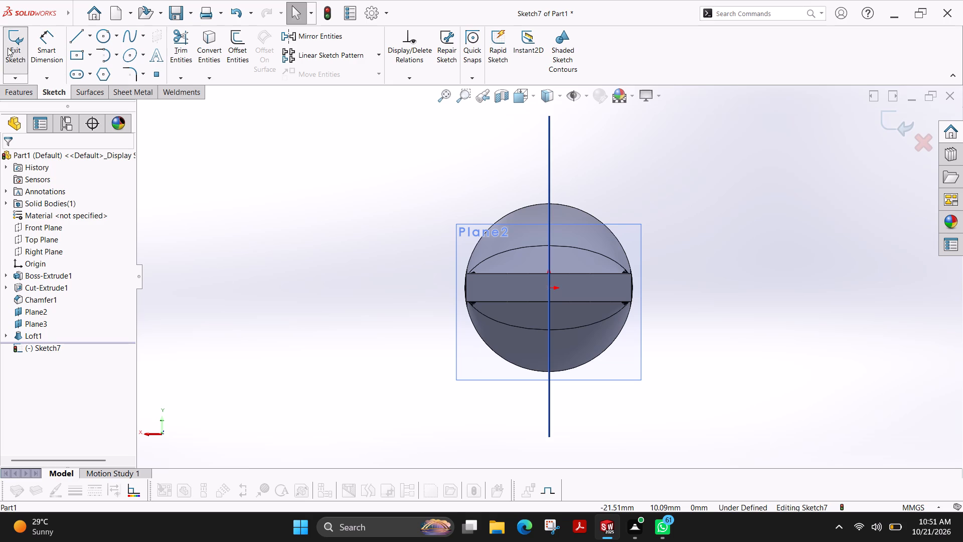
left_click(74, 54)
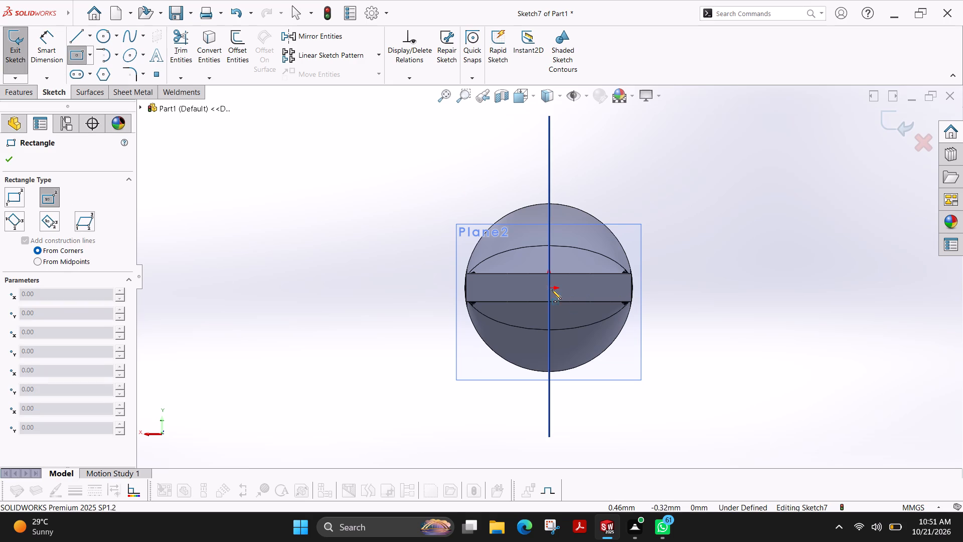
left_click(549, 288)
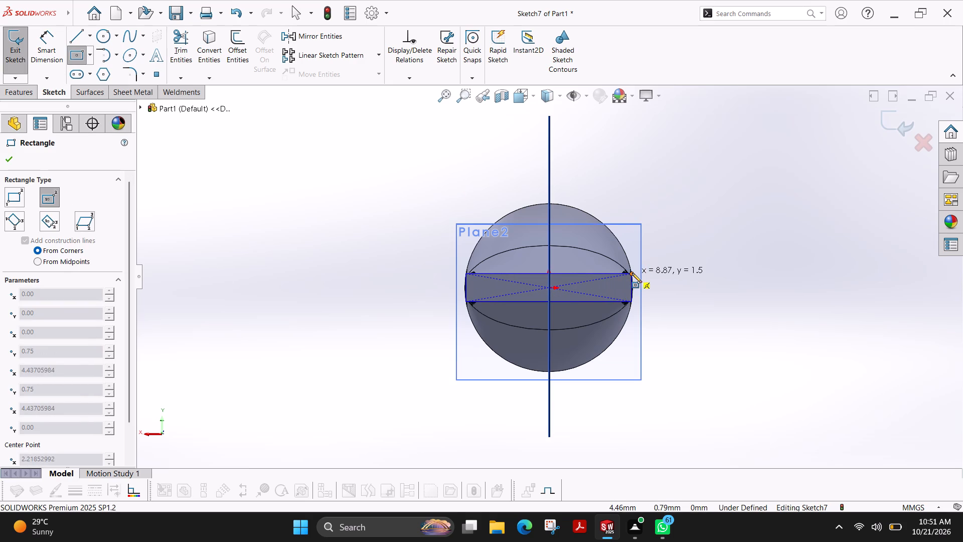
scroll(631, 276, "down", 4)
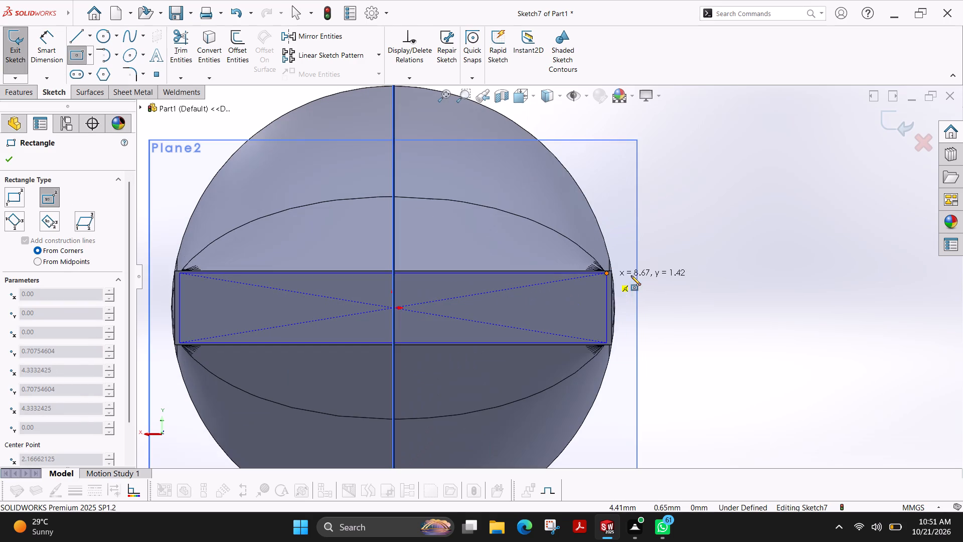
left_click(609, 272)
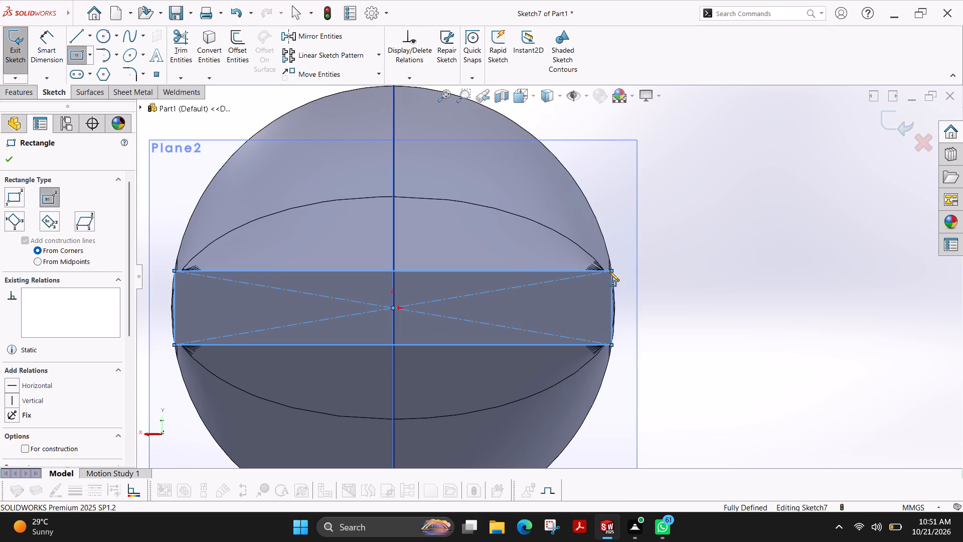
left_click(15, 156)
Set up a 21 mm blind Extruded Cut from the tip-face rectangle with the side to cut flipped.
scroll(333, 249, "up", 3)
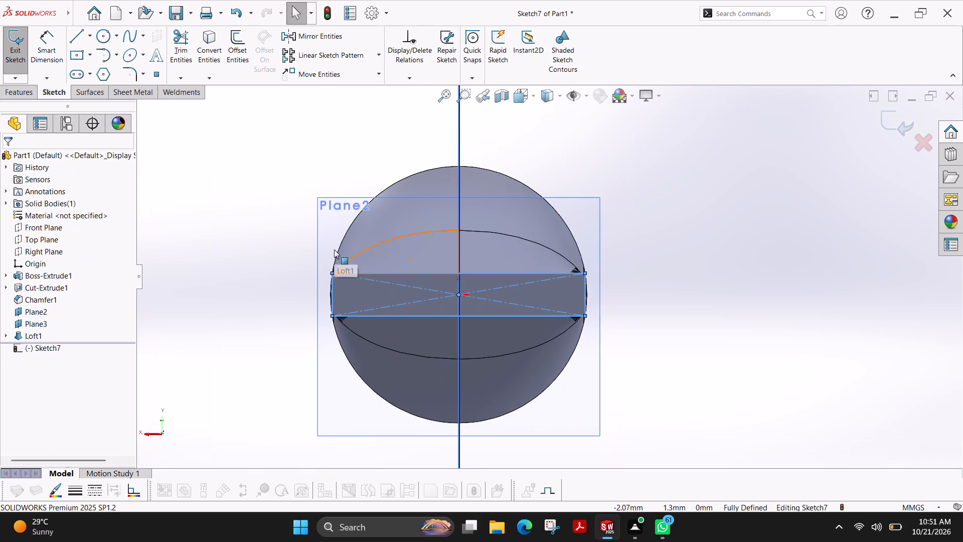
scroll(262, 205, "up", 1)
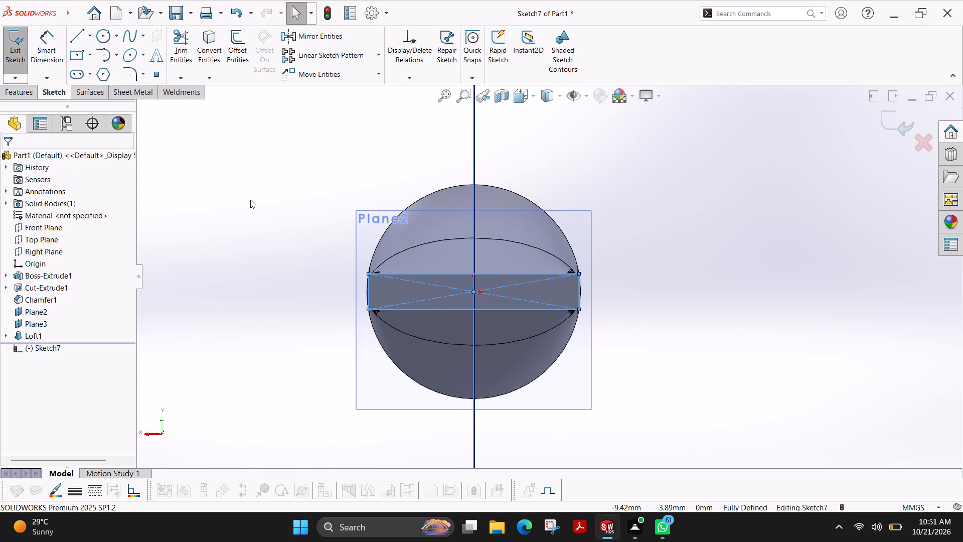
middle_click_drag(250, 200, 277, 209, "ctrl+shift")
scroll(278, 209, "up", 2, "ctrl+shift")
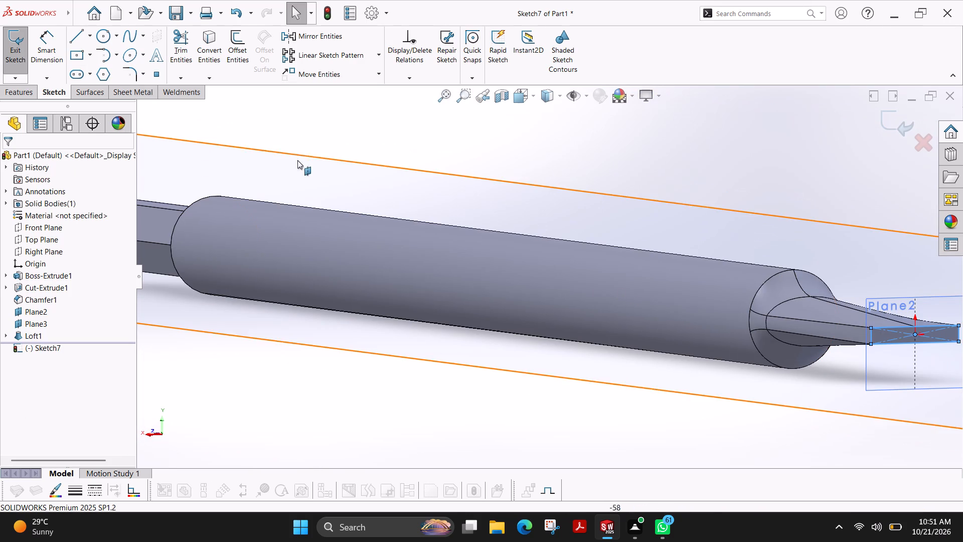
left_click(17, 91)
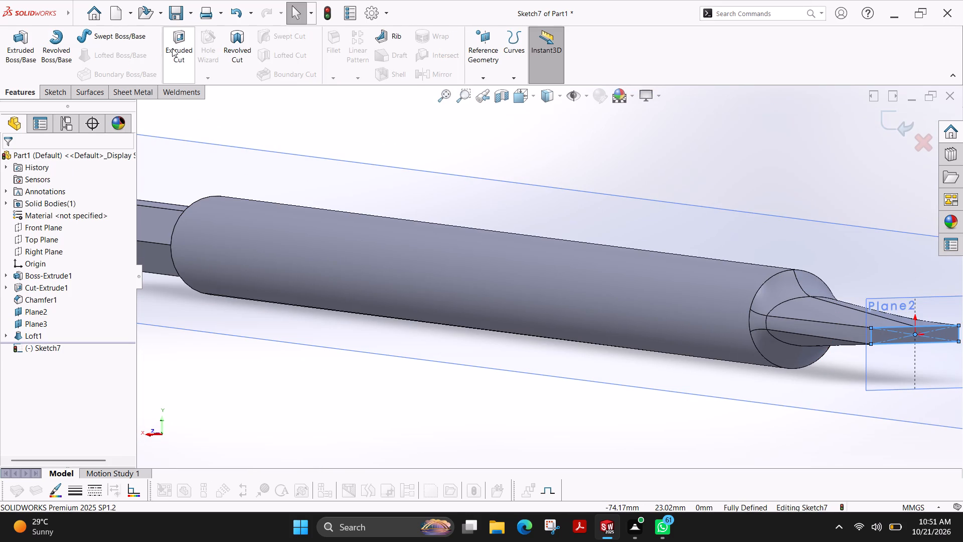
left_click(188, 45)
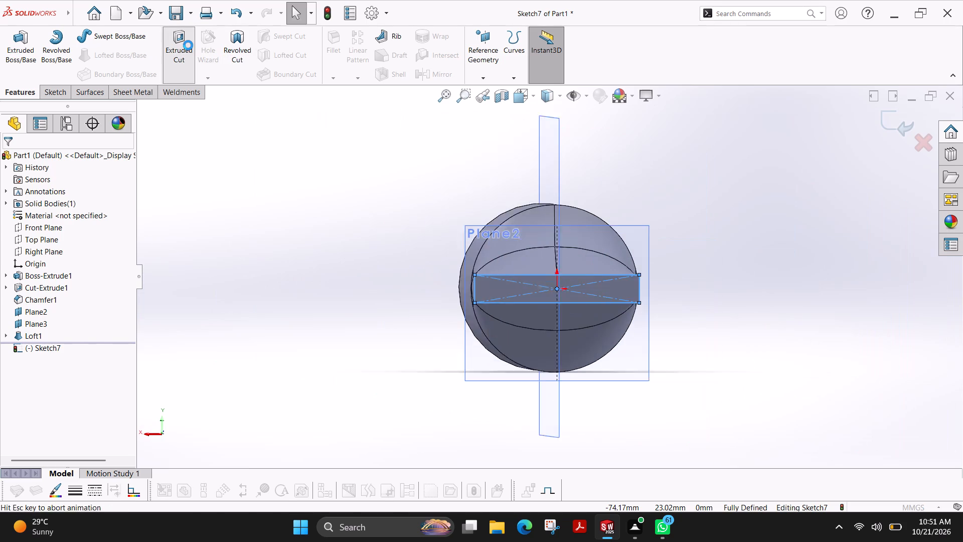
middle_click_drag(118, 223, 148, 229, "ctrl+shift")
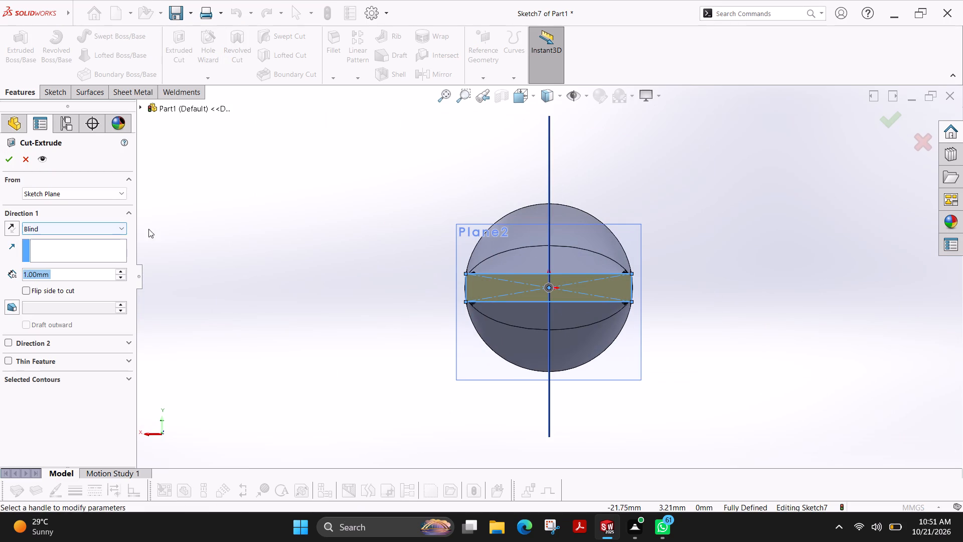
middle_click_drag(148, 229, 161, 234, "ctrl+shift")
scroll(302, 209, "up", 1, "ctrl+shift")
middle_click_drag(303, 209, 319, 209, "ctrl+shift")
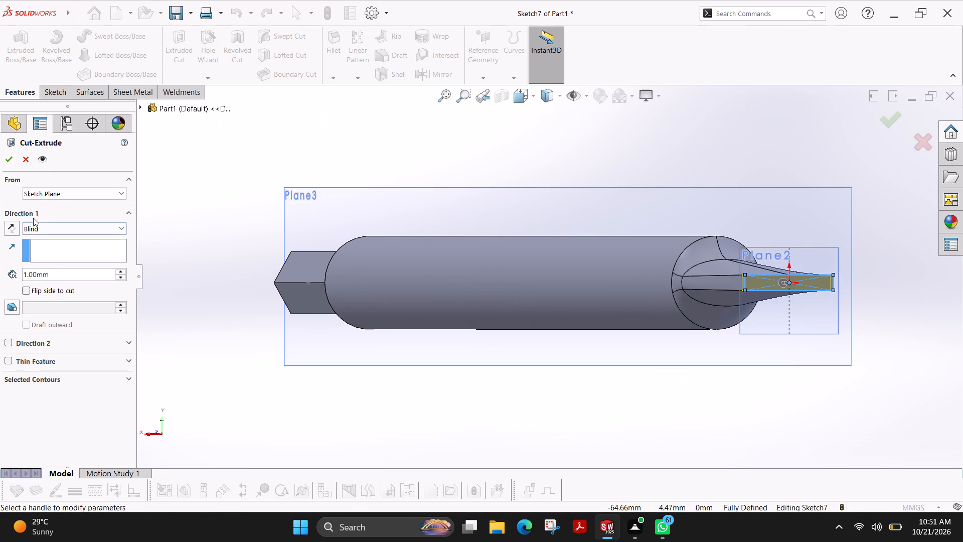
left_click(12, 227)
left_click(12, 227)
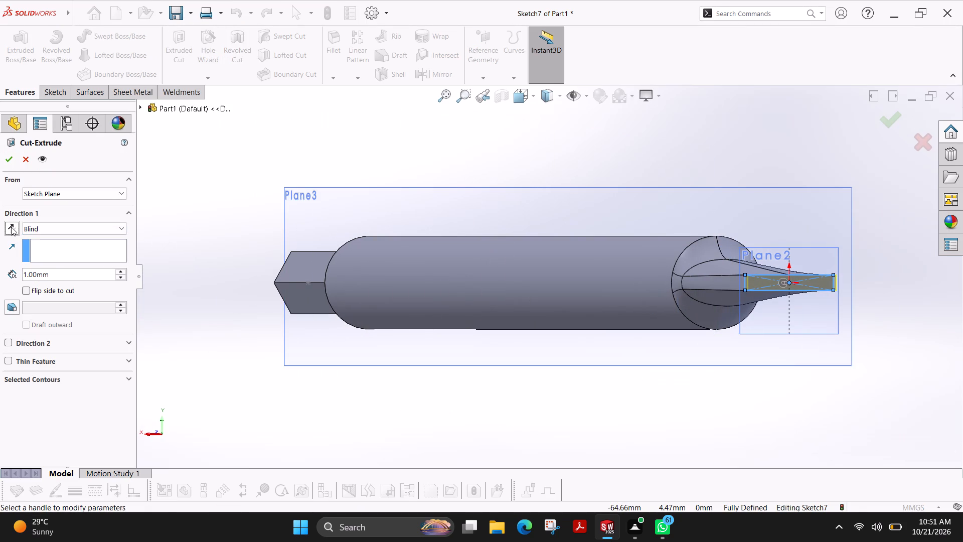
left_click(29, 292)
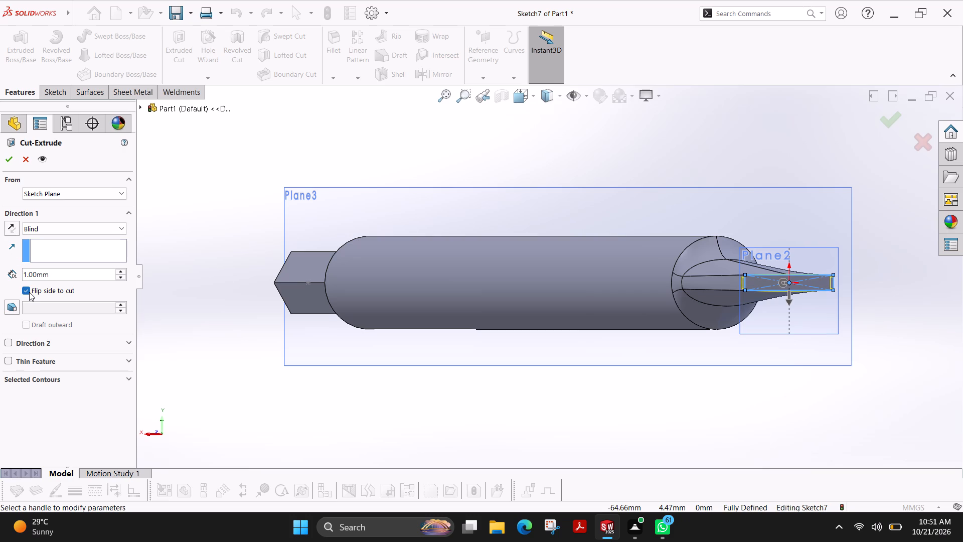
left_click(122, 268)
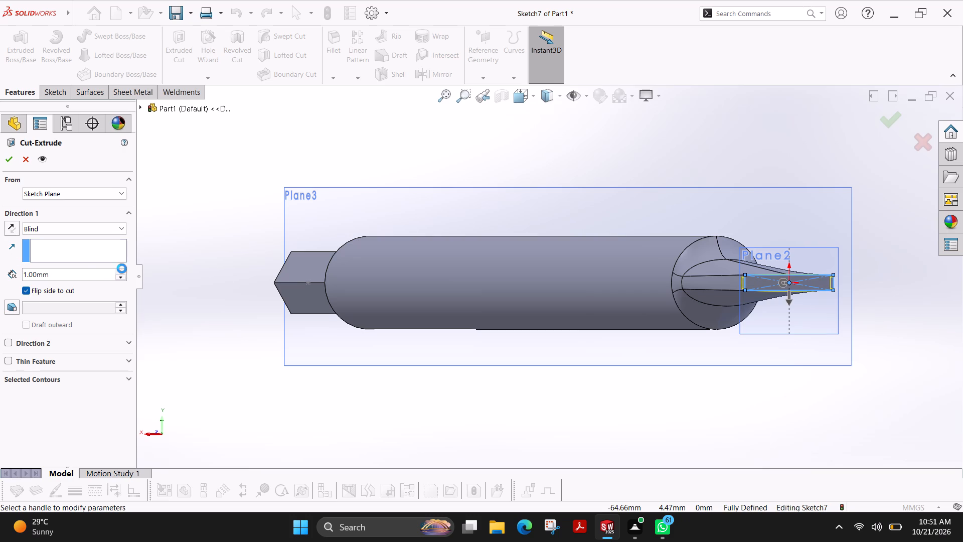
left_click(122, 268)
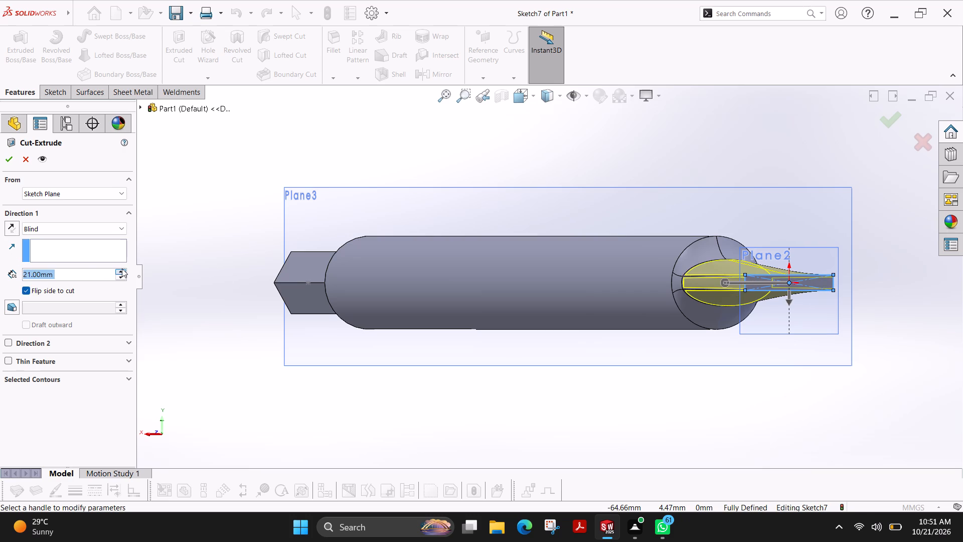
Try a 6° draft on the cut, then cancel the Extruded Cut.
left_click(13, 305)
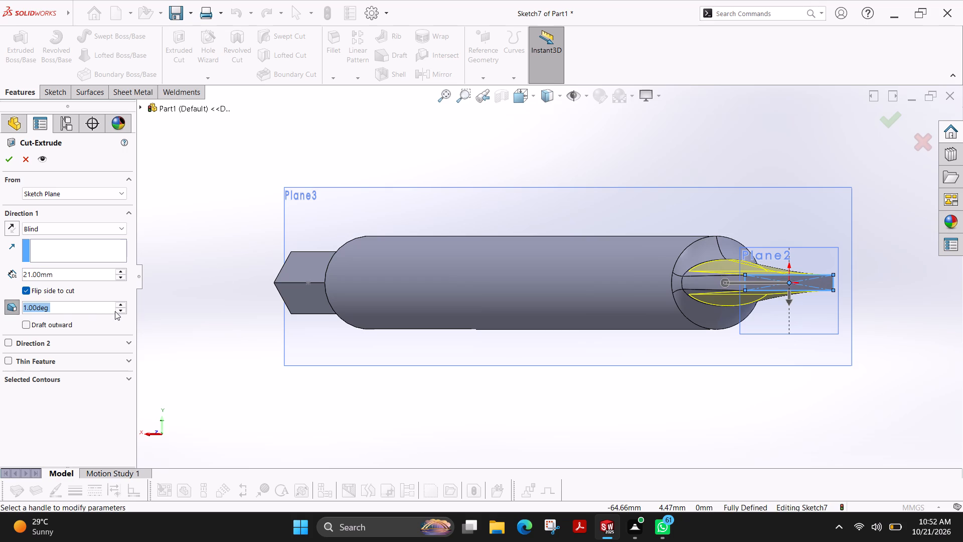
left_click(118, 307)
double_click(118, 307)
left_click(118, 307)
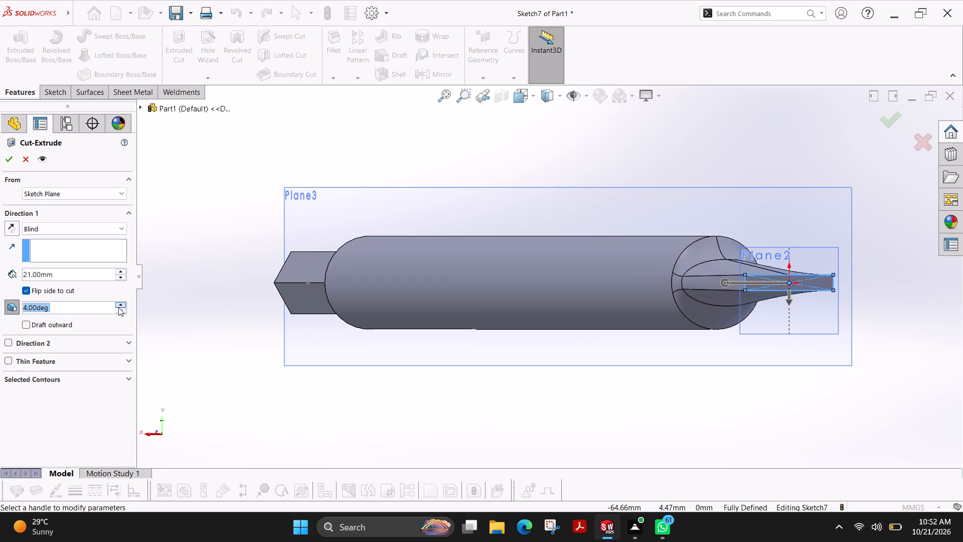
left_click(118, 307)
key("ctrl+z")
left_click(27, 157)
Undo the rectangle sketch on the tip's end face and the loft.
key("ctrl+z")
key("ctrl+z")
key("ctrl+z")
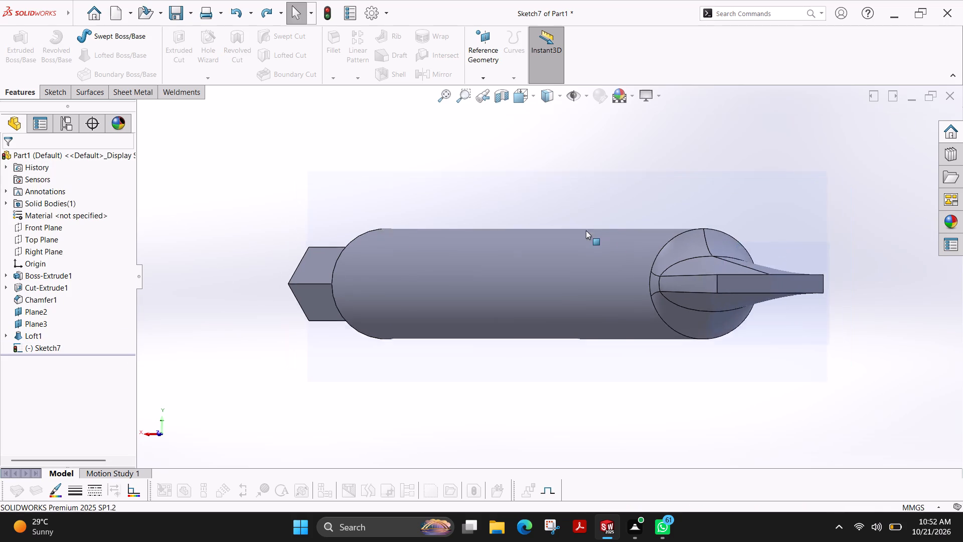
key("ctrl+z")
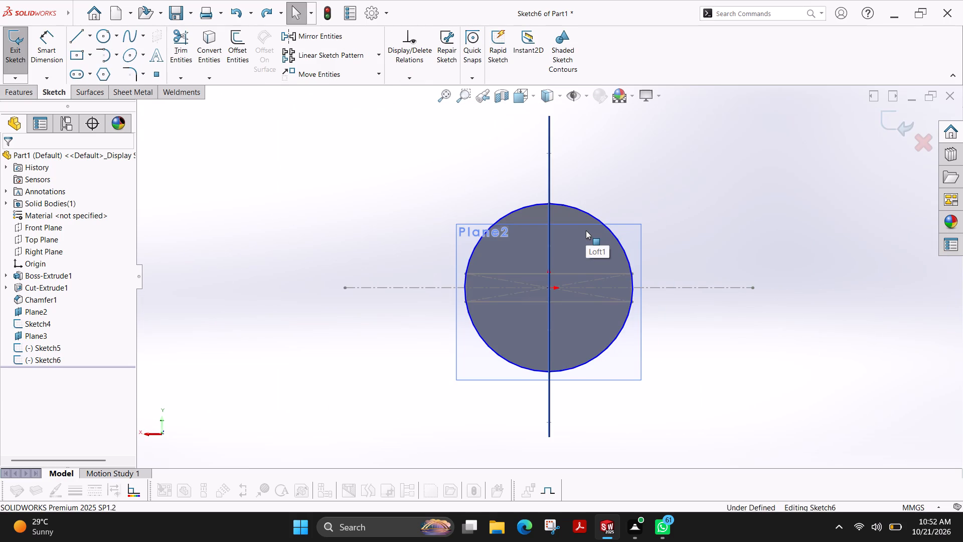
Undo the circular loft profile sketch on the rod's end face.
key("ctrl+z")
key("ctrl+z")
key("ctrl+z")
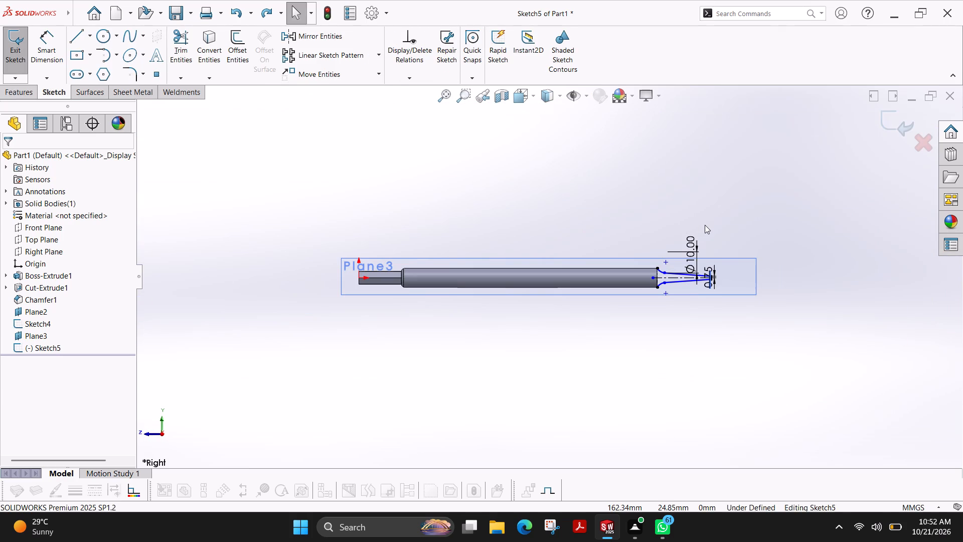
Undo the entire guide-curve sketch on Plane3, including its arcs, angled lines, dimensions and the sketch itself.
key("ctrl+z")
key("ctrl+z")
key("ctrl+z")
key("ctrl+z")
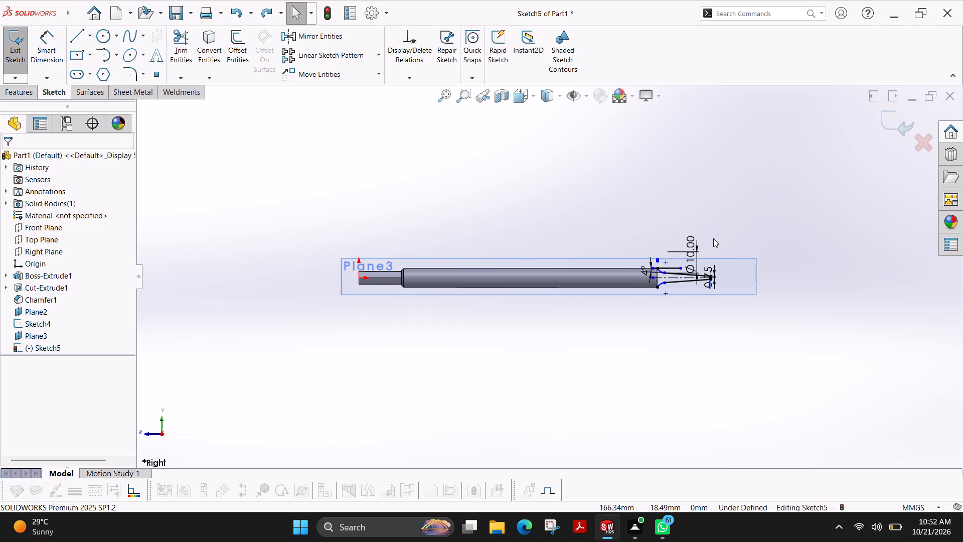
key("ctrl+z")
key("ctrl+z")
key("ctrl+z")
key("ctrl+z")
key("ctrl+z")
key("ctrl+z")
key("ctrl+z")
key("ctrl+z")
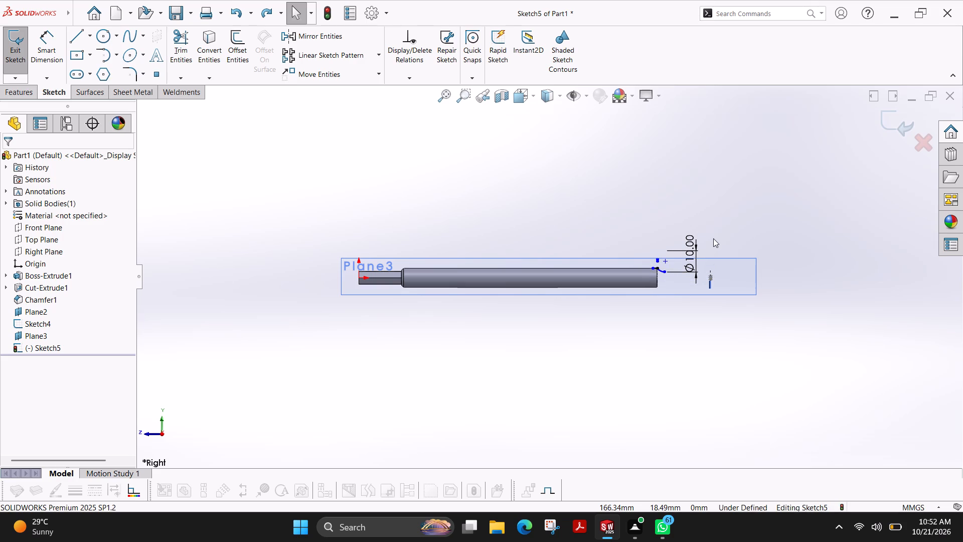
key("ctrl+z")
key("ctrl+z")
key("ctrl+z")
key("ctrl+z")
key("ctrl+z")
key("ctrl+z")
key("ctrl+z")
key("ctrl+z")
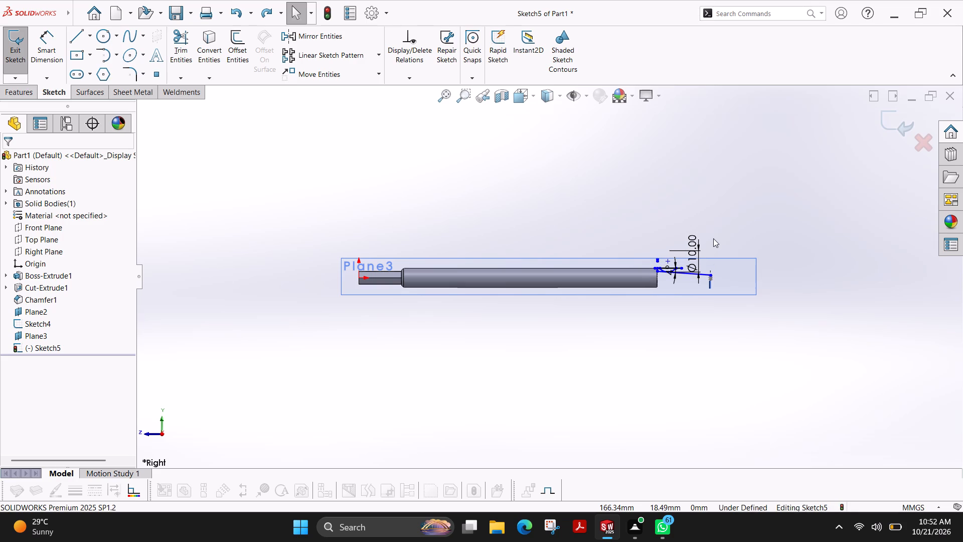
key("ctrl+z")
key("ctrl+z")
key("ctrl+z")
key("ctrl+z")
key("ctrl+z")
key("ctrl+z")
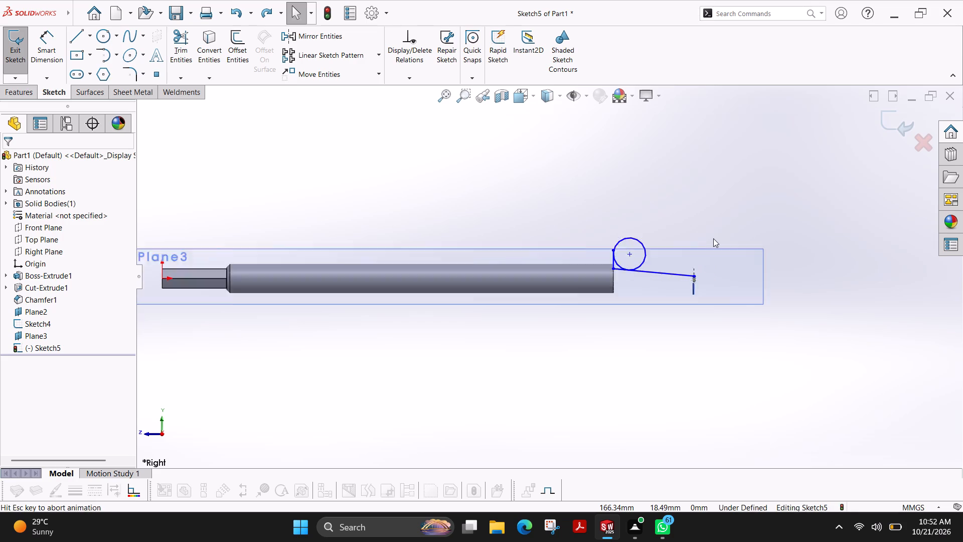
key("ctrl+z")
key("ctrl+z")
key("ctrl+z")
key("ctrl+z")
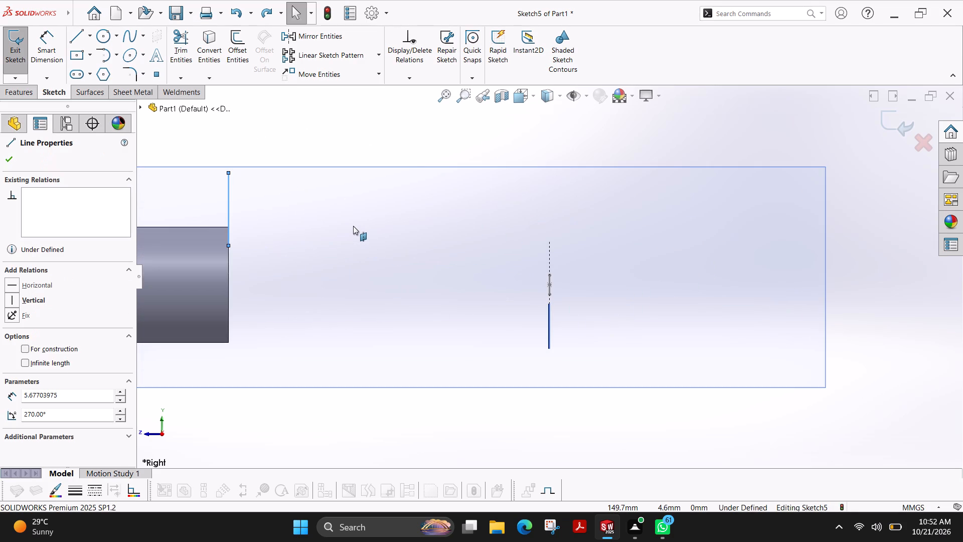
key("ctrl+z")
key("ctrl+z")
key("ctrl+z")
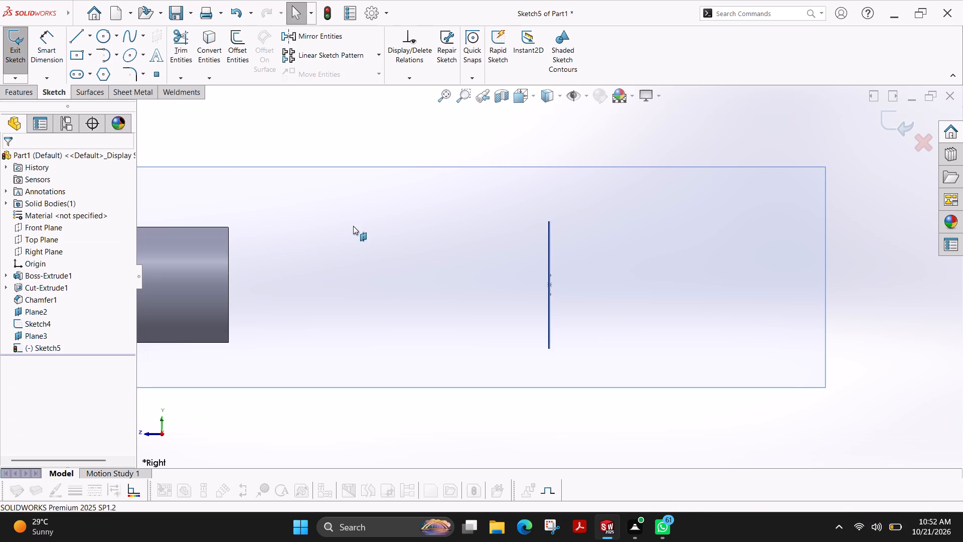
key("ctrl+z")
key("ctrl+z")
Undo Plane3, the rectangular tip profile sketch and Plane2, going back to the chamfered rod.
scroll(634, 266, "up", 1)
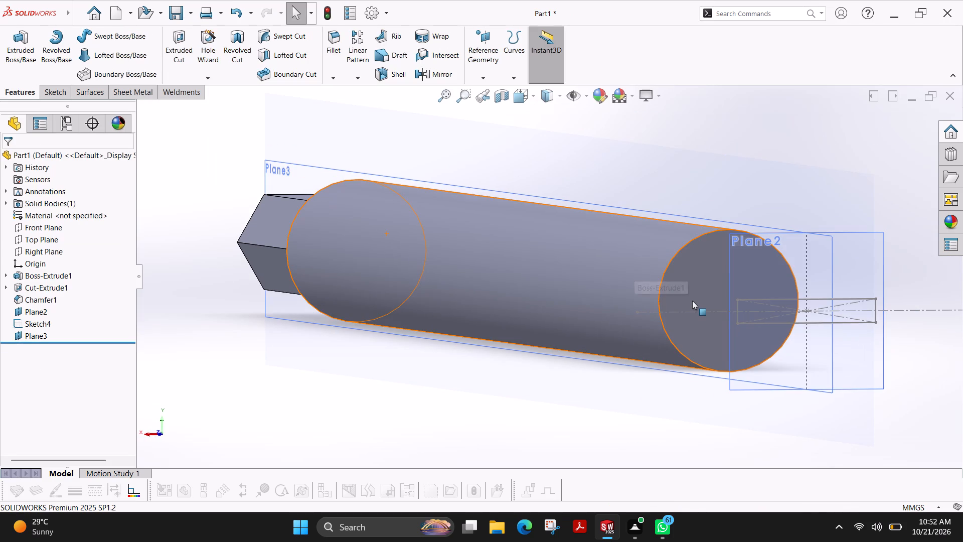
key("ctrl+z")
key("ctrl+z")
key("ctrl+z")
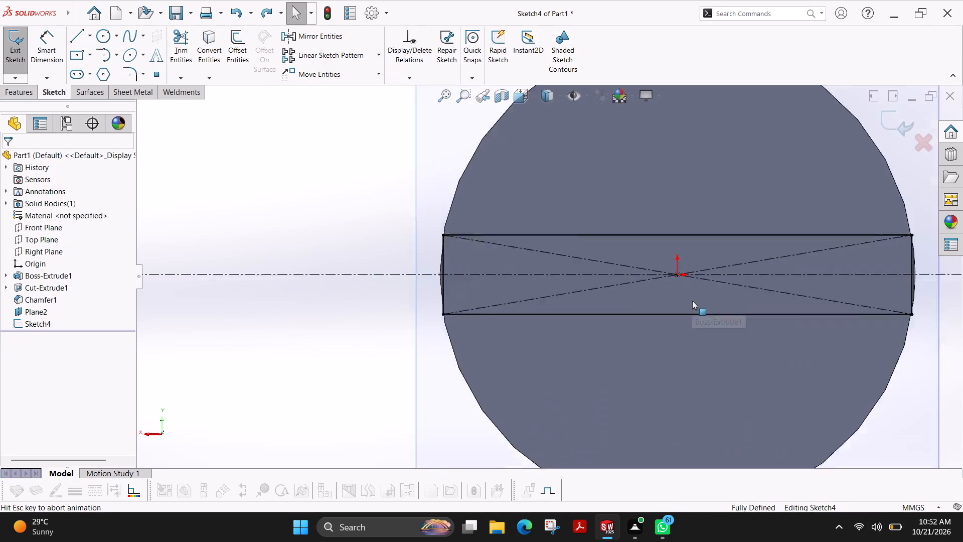
key("ctrl+z")
key("ctrl+z")
key("ctrl+z")
key("ctrl+z")
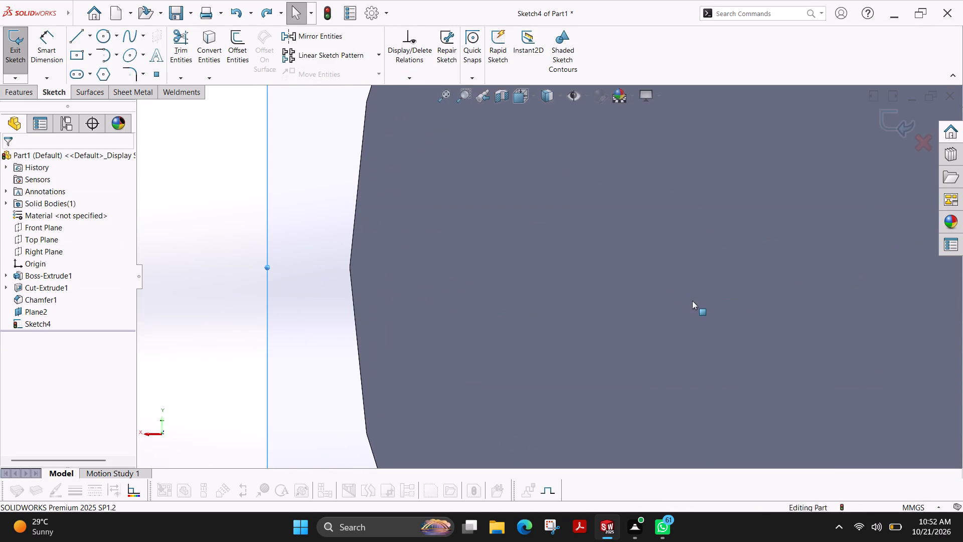
key("ctrl+z")
Start a sketch on the rod's plain end face and draw an origin-centred rectangle about 8.8 by 1.7 mm.
scroll(601, 224, "down", 1)
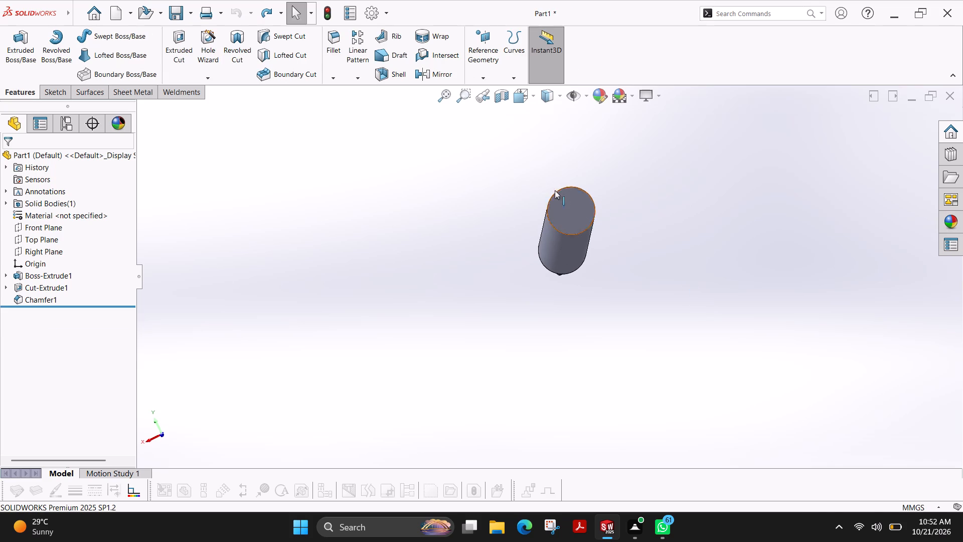
middle_click_drag(536, 176, 567, 202, "ctrl+shift")
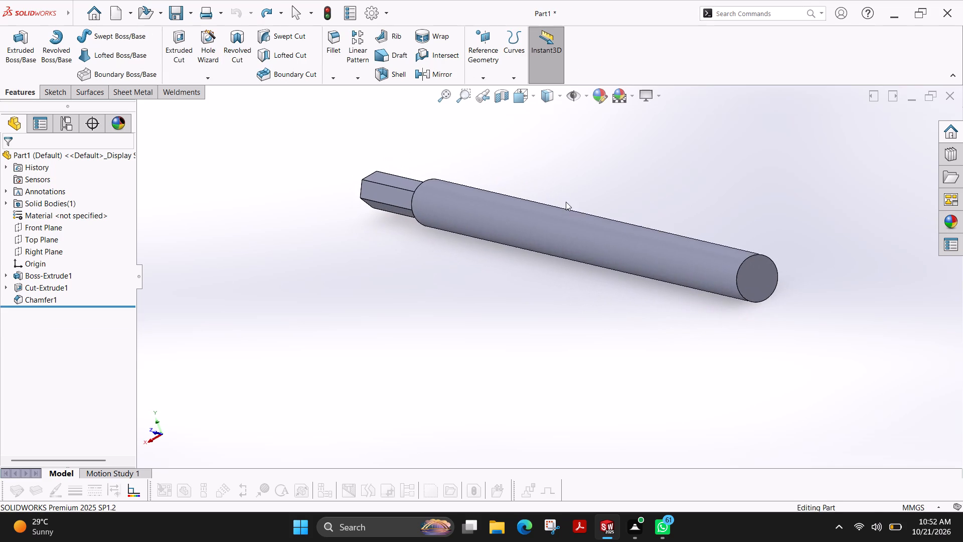
left_click(596, 239)
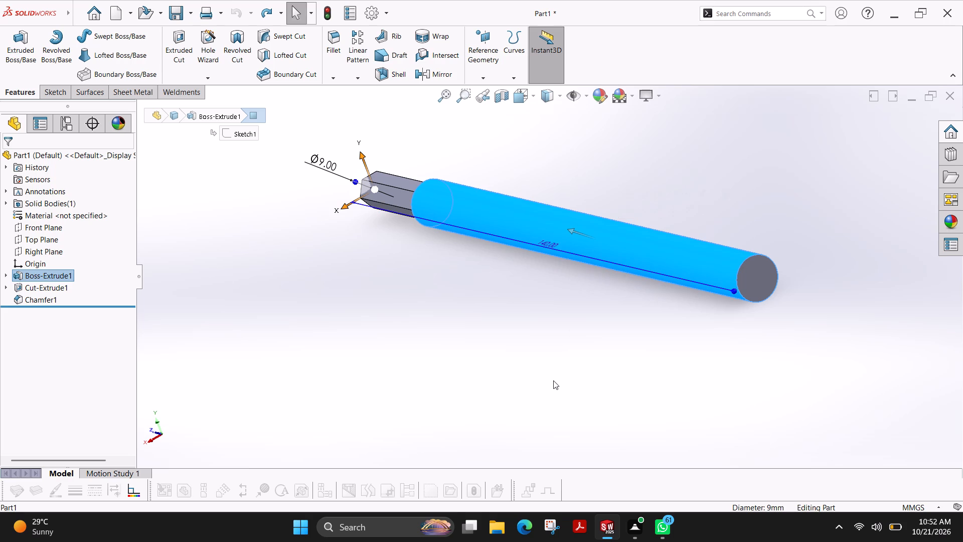
key("Escape")
left_click(759, 284)
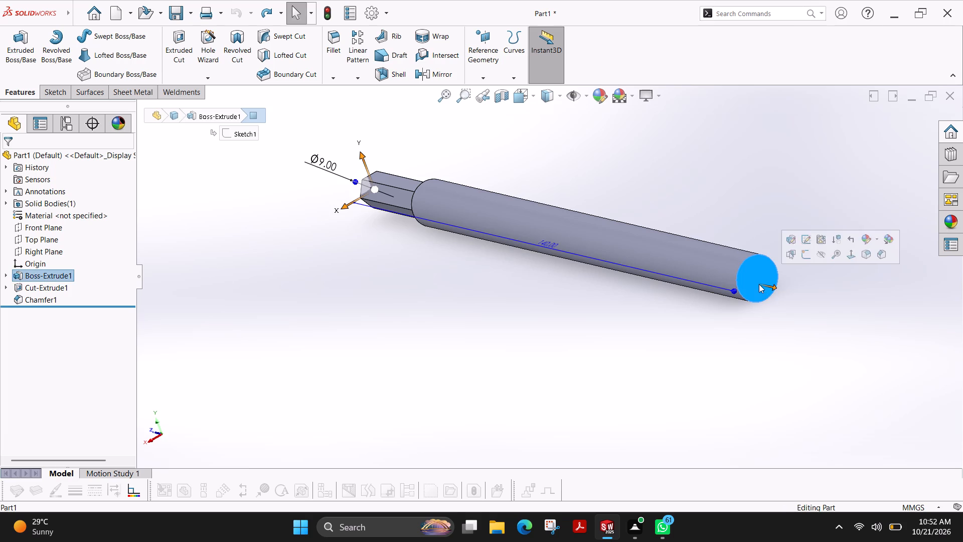
left_click(52, 93)
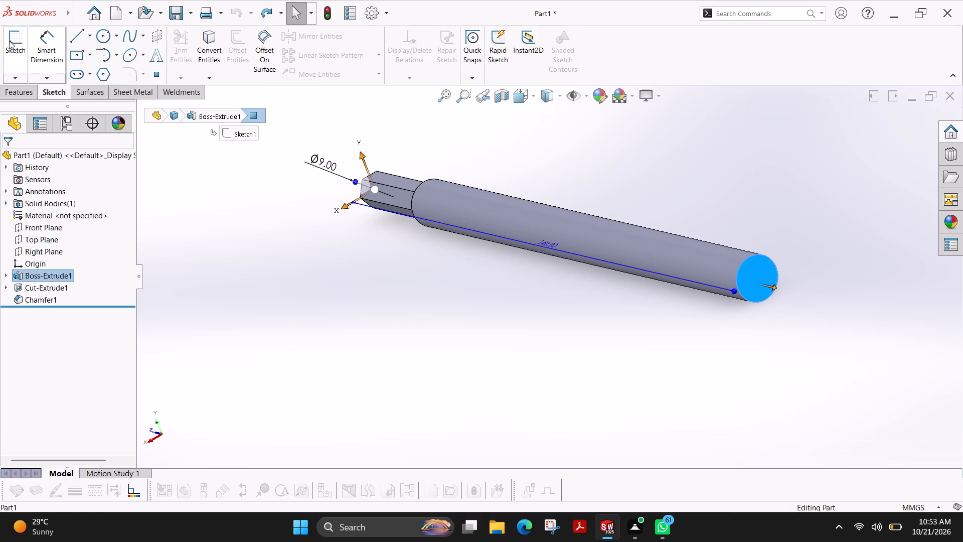
left_click(9, 41)
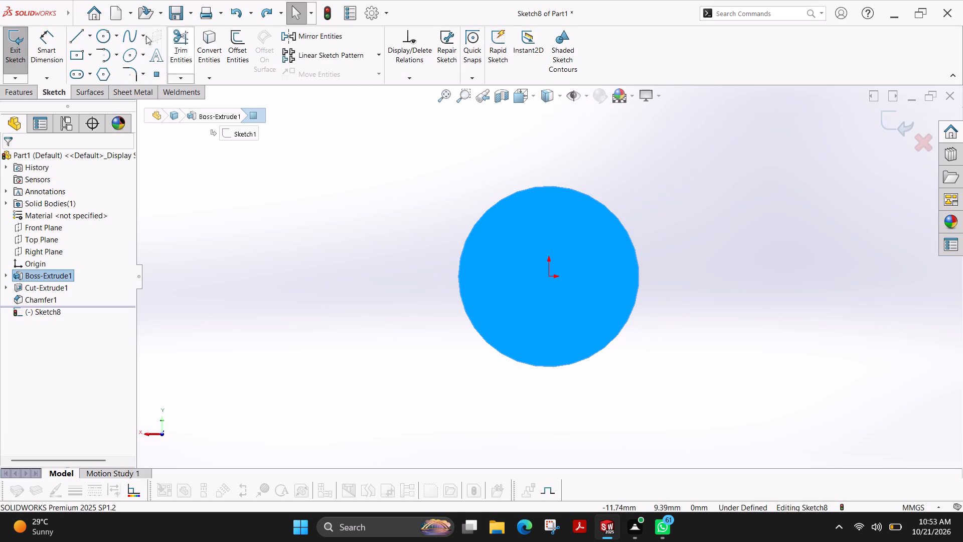
left_click(76, 59)
key("Escape")
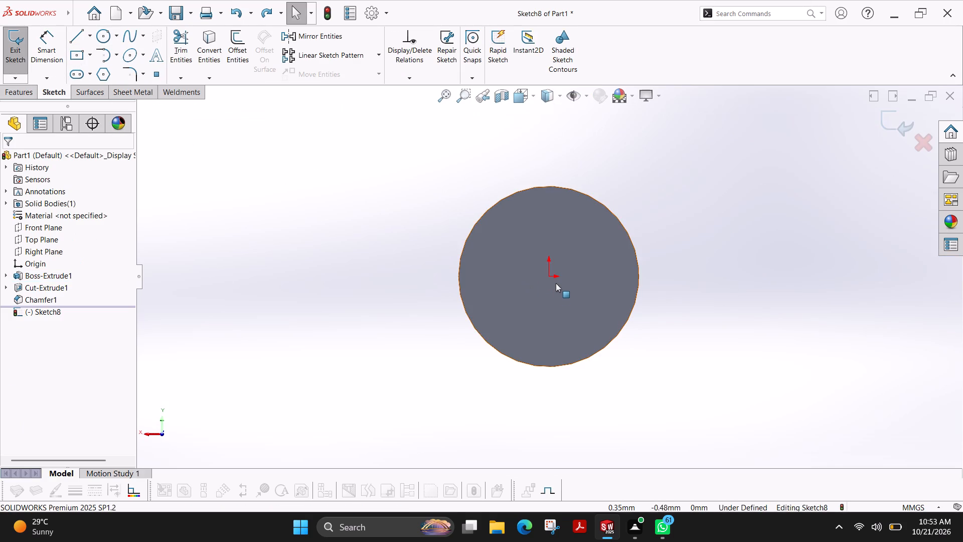
left_click(77, 58)
scroll(542, 240, "down", 1)
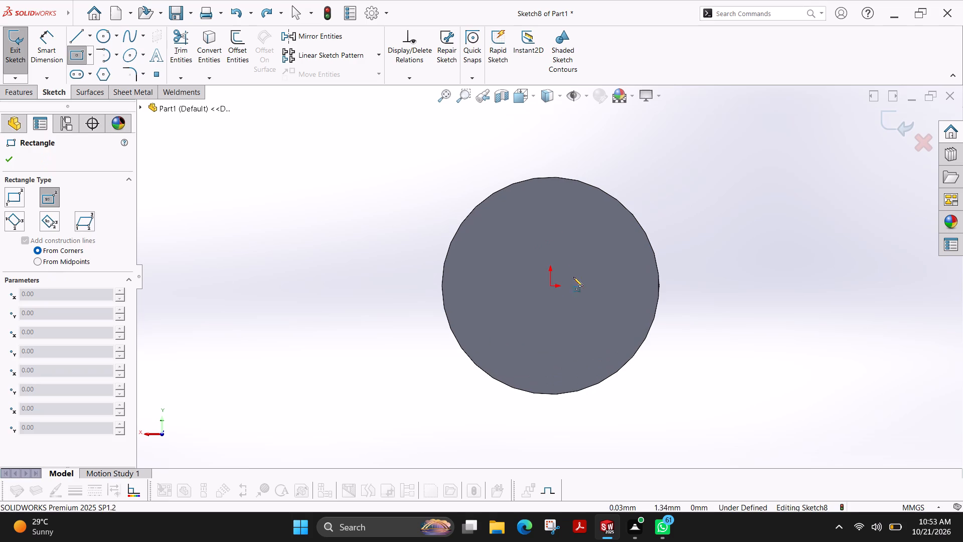
left_click(550, 287)
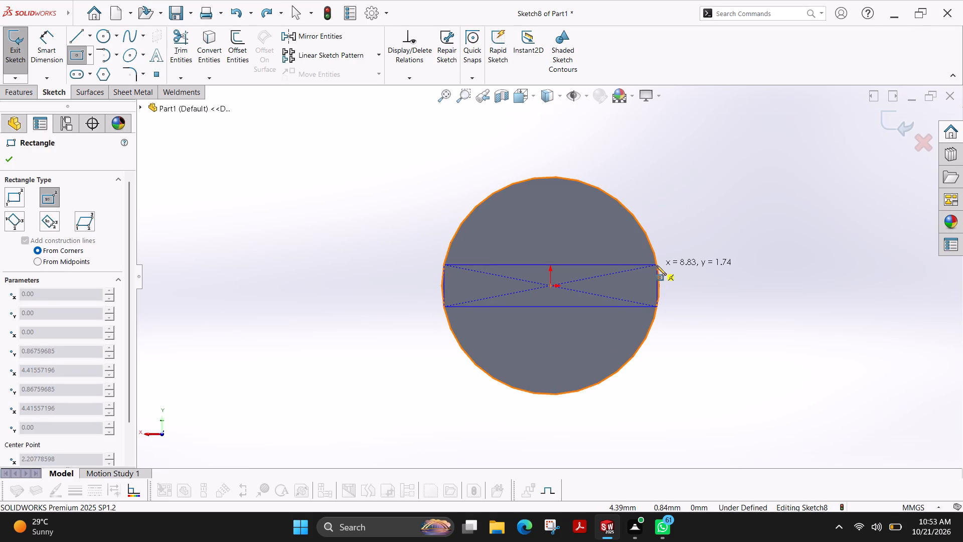
left_click(657, 265)
left_click(12, 160)
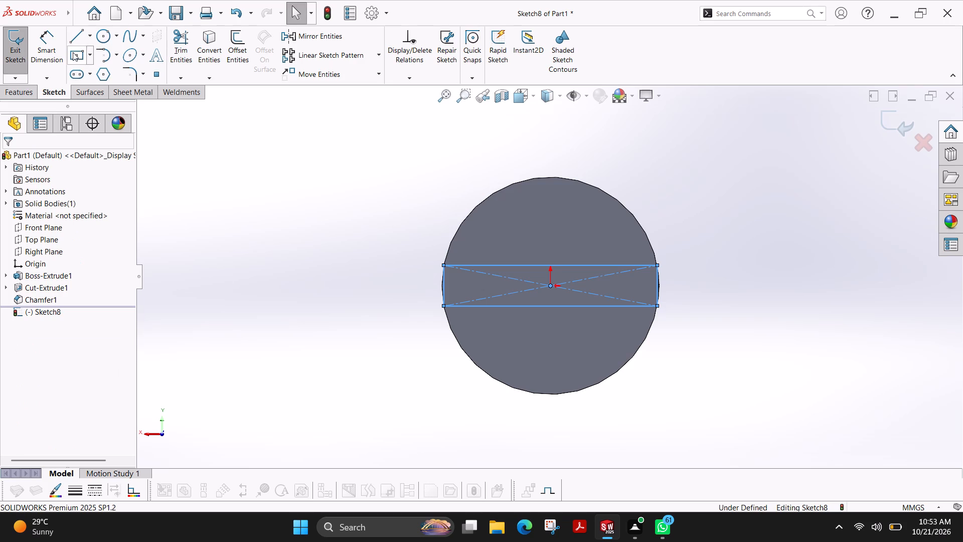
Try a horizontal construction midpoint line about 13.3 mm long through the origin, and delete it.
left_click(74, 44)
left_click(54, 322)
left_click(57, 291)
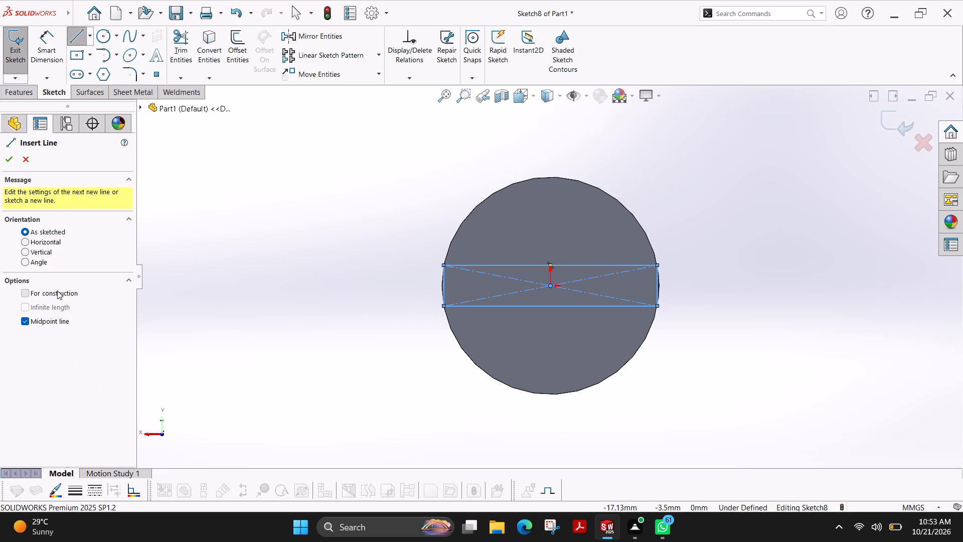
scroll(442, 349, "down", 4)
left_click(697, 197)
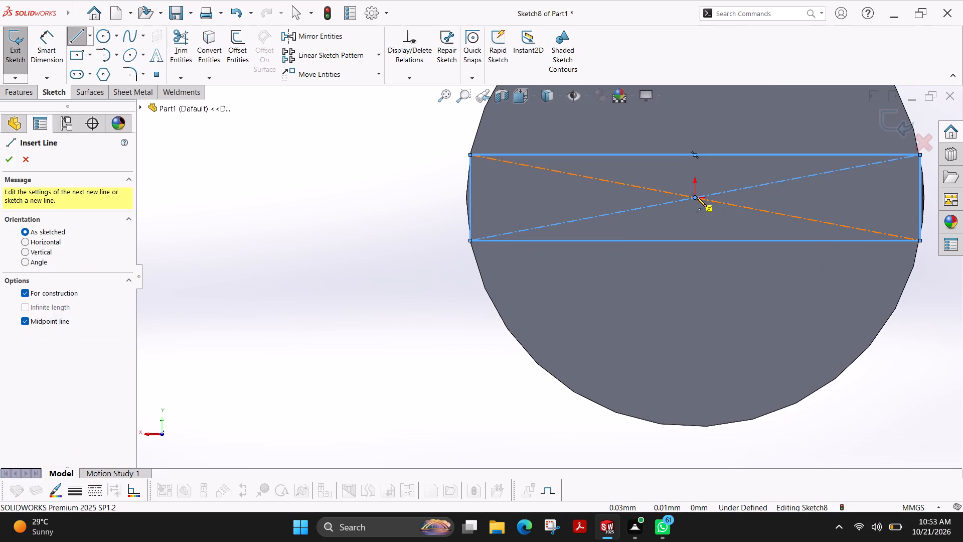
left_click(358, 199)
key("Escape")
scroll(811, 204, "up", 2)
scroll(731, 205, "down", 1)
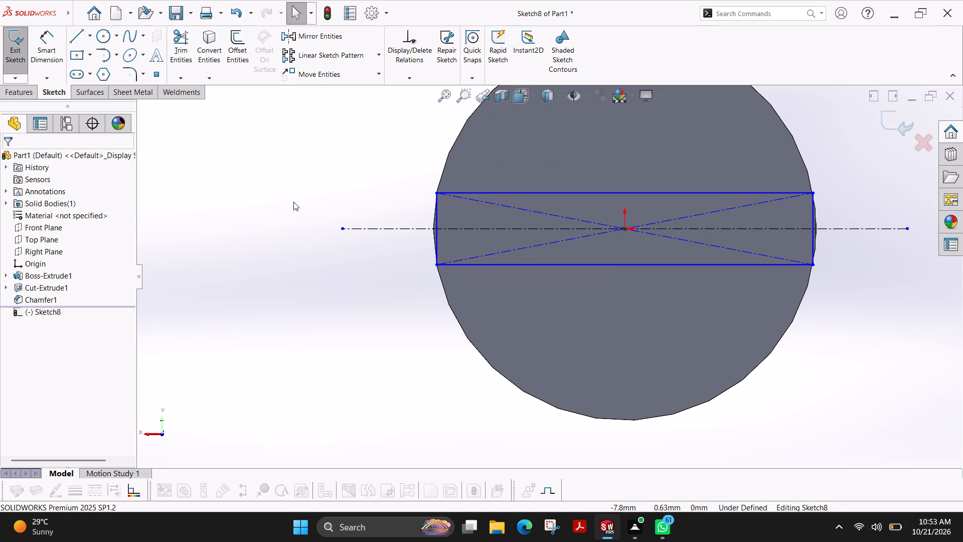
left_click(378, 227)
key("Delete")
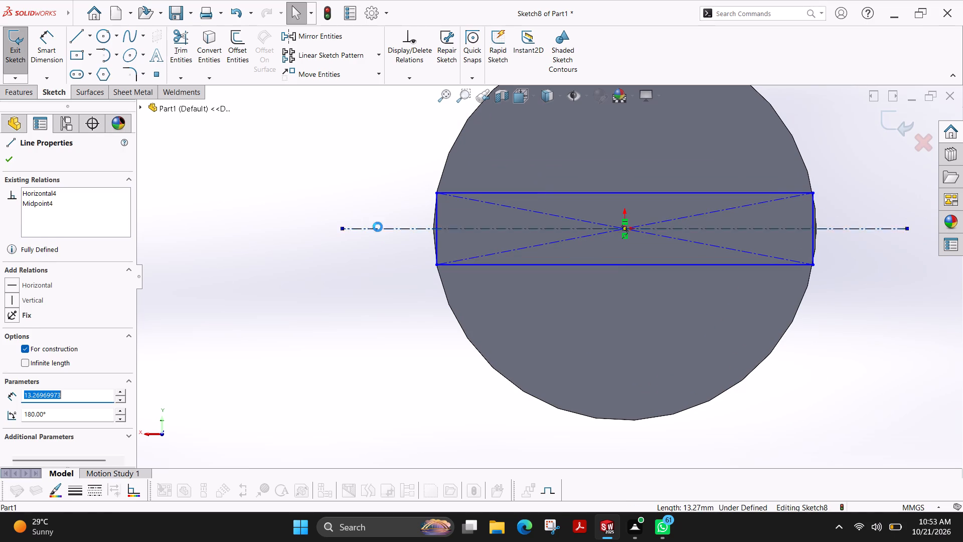
Dimension the rectangle's short side at 1.5 mm.
left_click(41, 42)
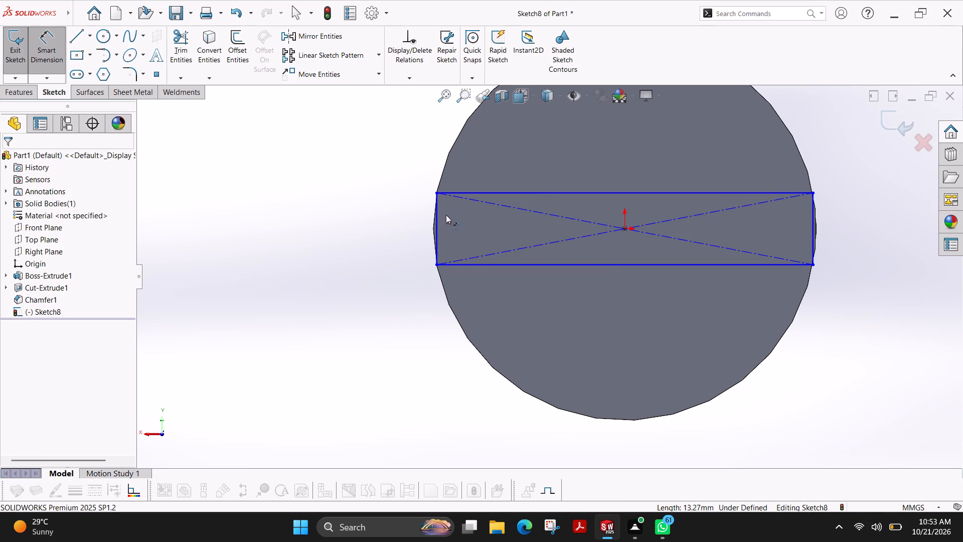
left_click(438, 223)
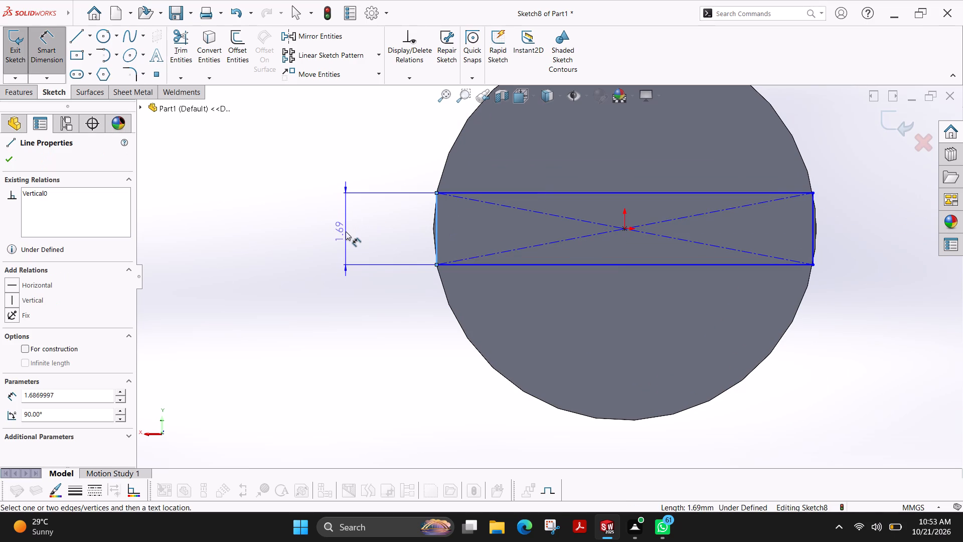
left_click(346, 231)
type("10")
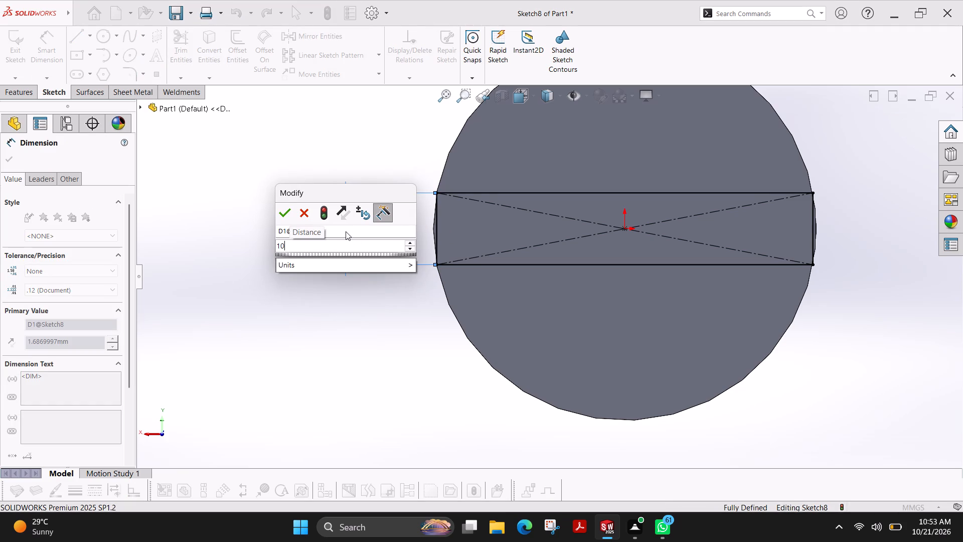
key("BackSpace")
type(".5")
key("Return")
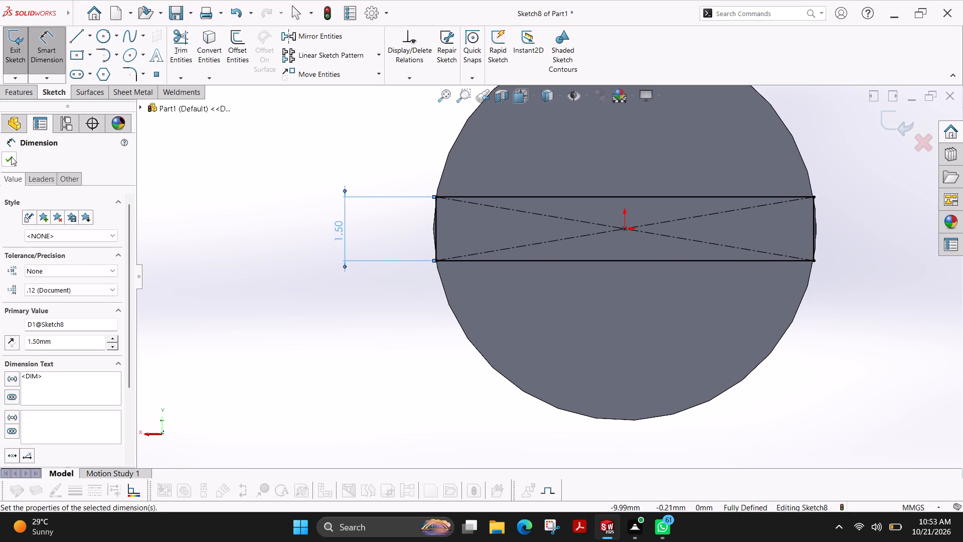
left_click(11, 157)
Start a flipped-side extruded cut from the end-face rectangle, removing material outside it 25 mm deep, with draft enabled at 13°.
scroll(371, 251, "up", 2)
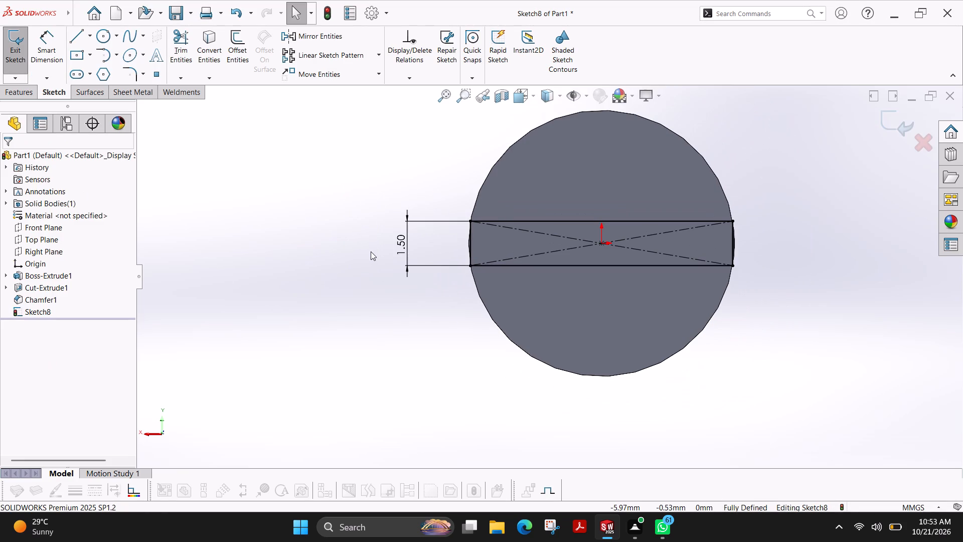
middle_click_drag(348, 232, 353, 231, "ctrl+shift")
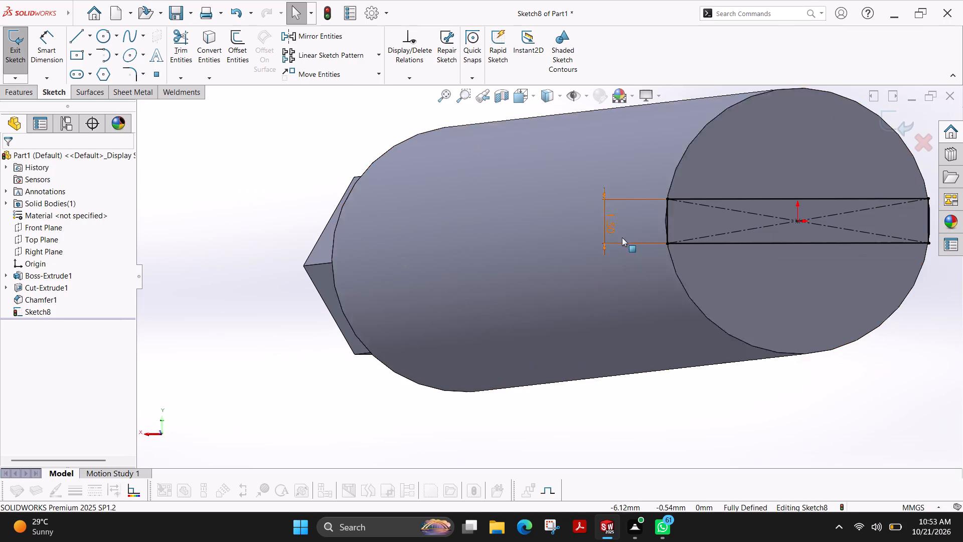
left_click(18, 89)
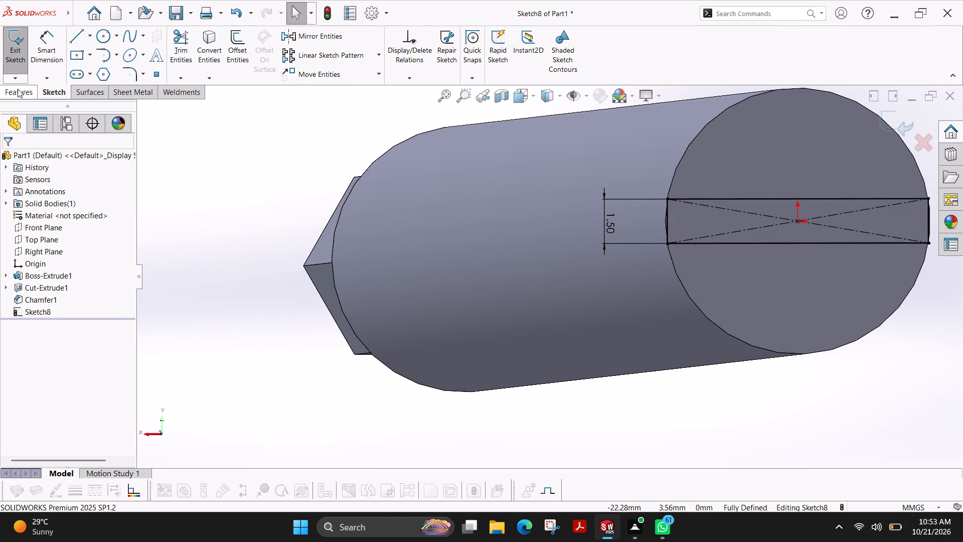
left_click(174, 54)
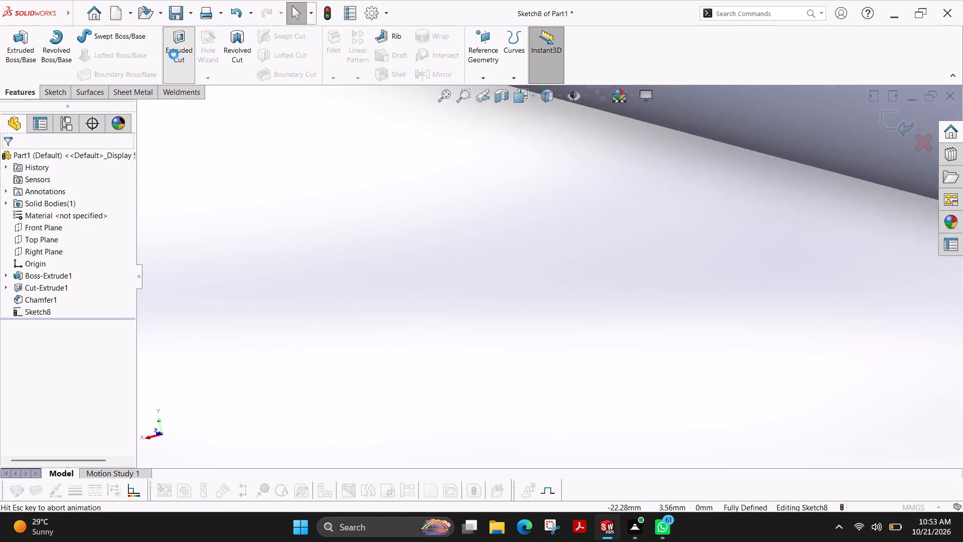
scroll(750, 264, "down", 2)
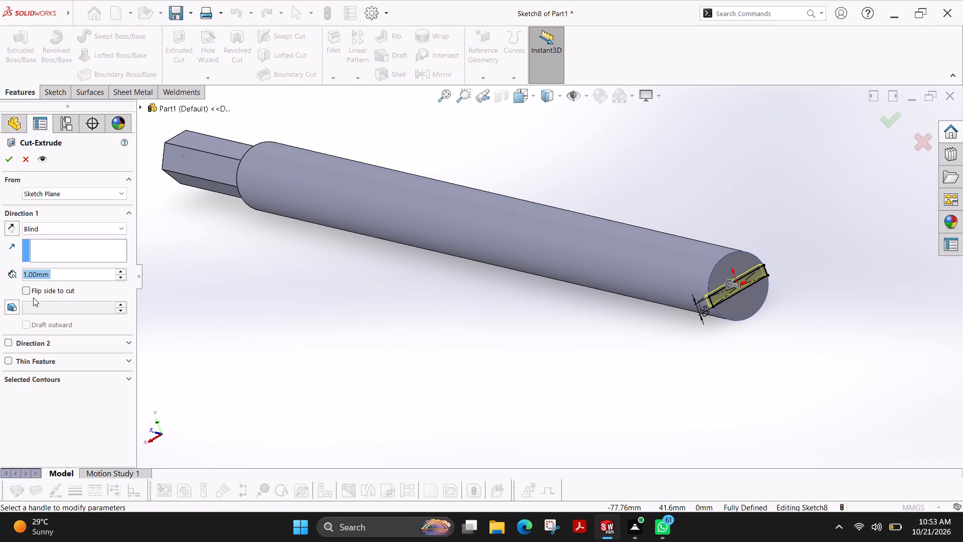
left_click(6, 303)
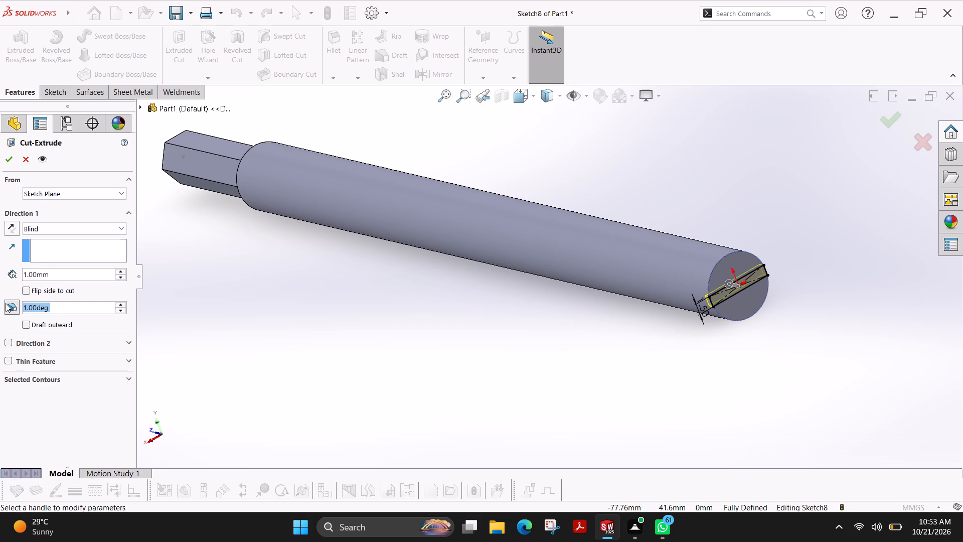
triple_click(120, 306)
triple_click(120, 306)
left_click(53, 289)
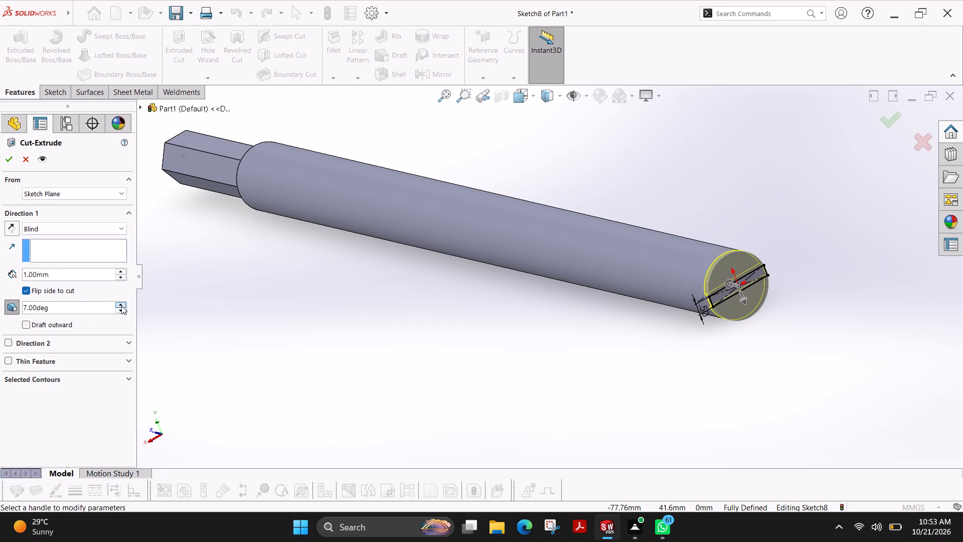
left_click(120, 305)
double_click(120, 305)
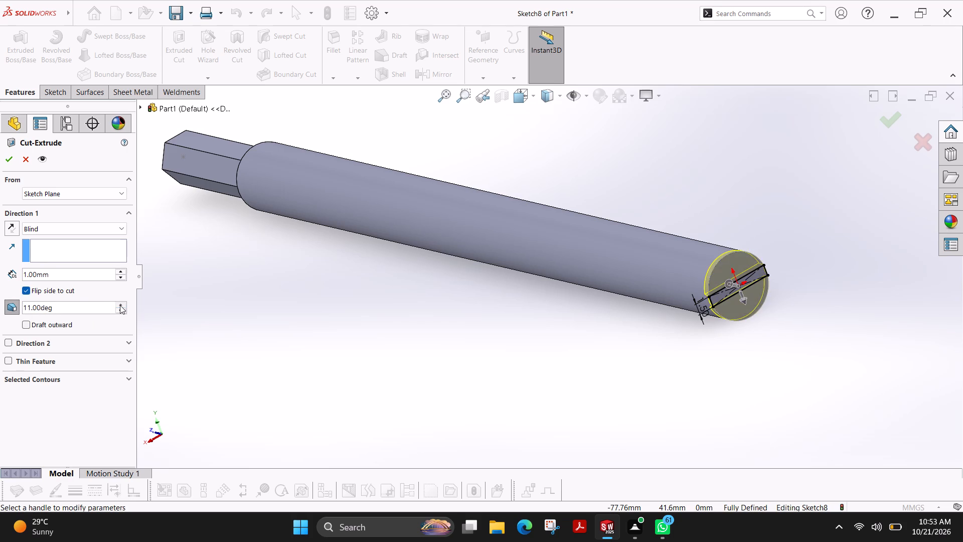
double_click(94, 277)
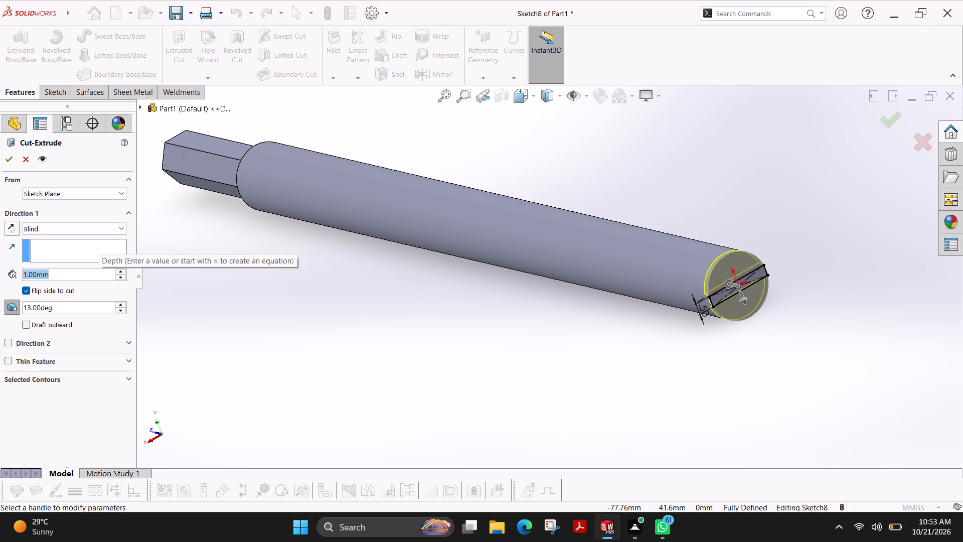
type("25")
key("Return")
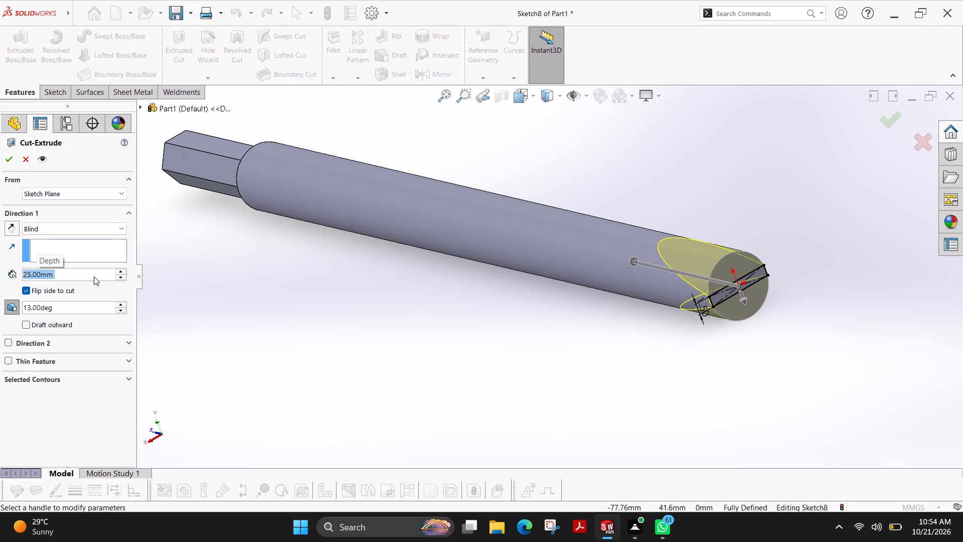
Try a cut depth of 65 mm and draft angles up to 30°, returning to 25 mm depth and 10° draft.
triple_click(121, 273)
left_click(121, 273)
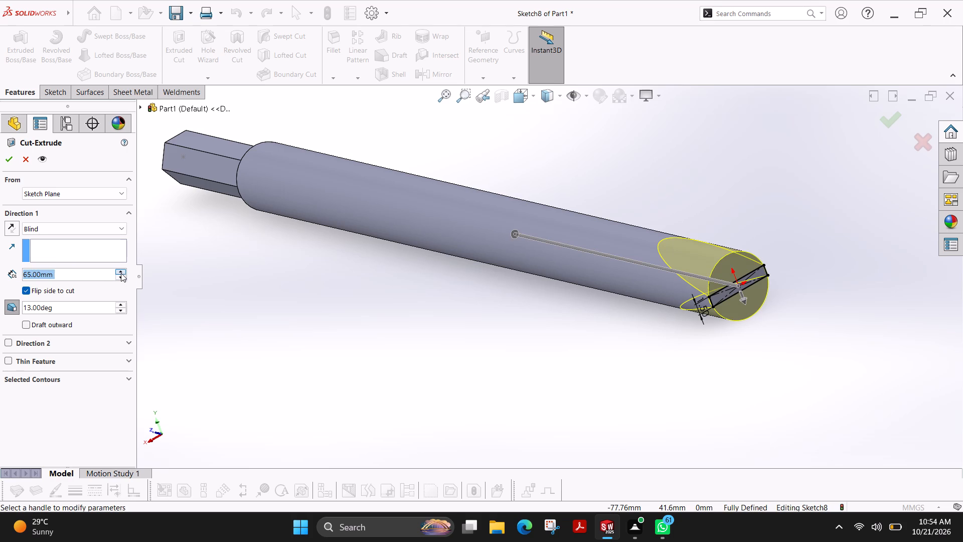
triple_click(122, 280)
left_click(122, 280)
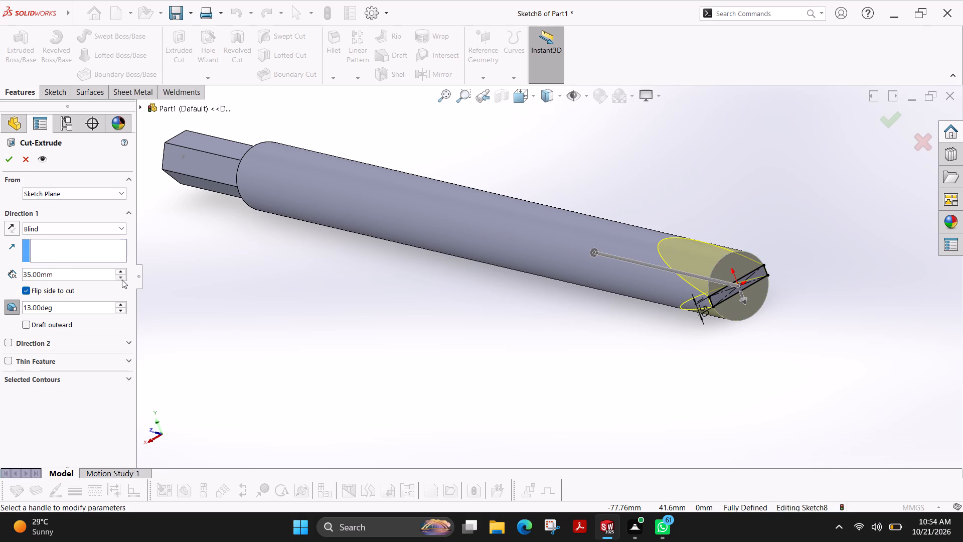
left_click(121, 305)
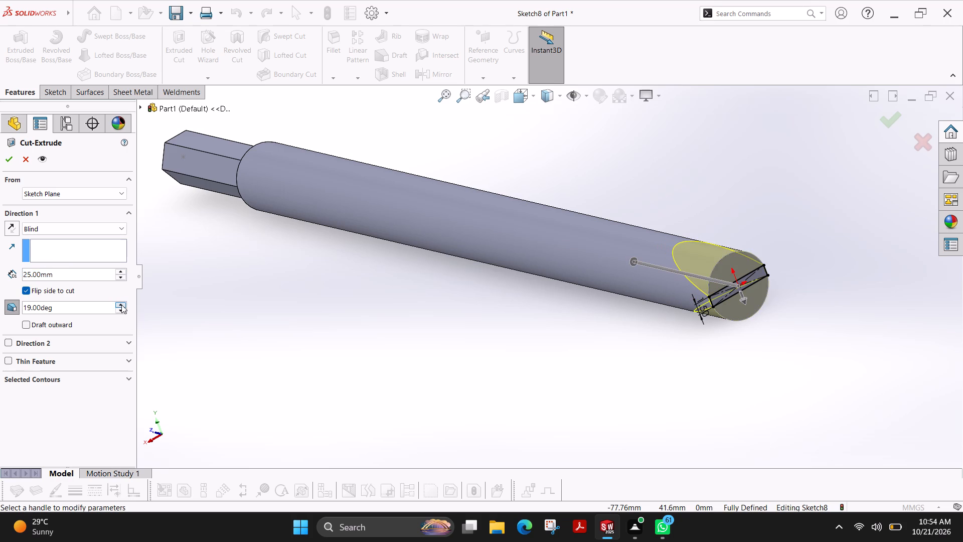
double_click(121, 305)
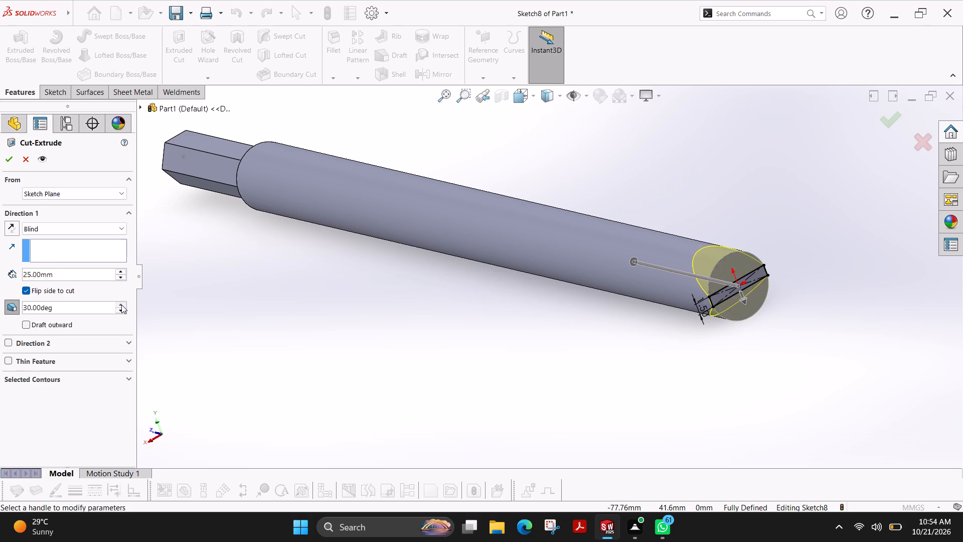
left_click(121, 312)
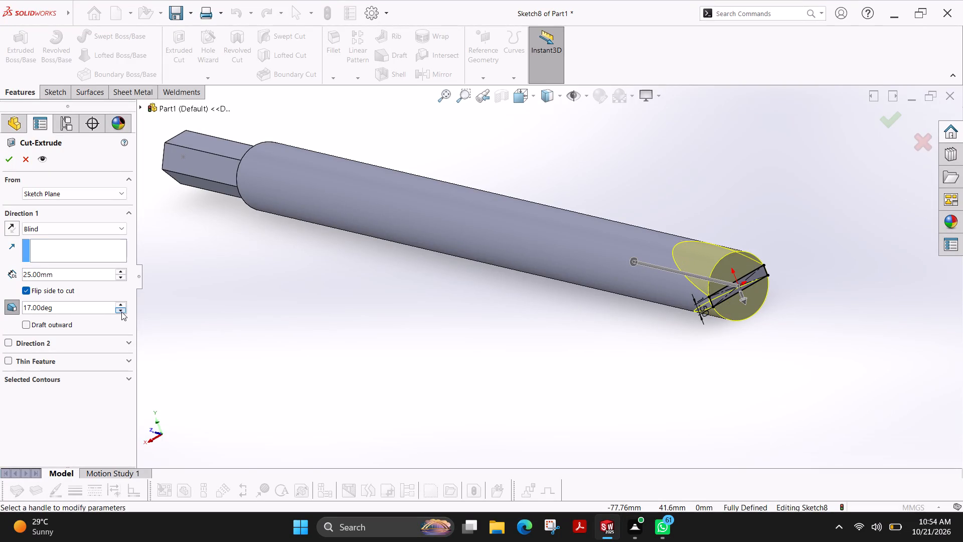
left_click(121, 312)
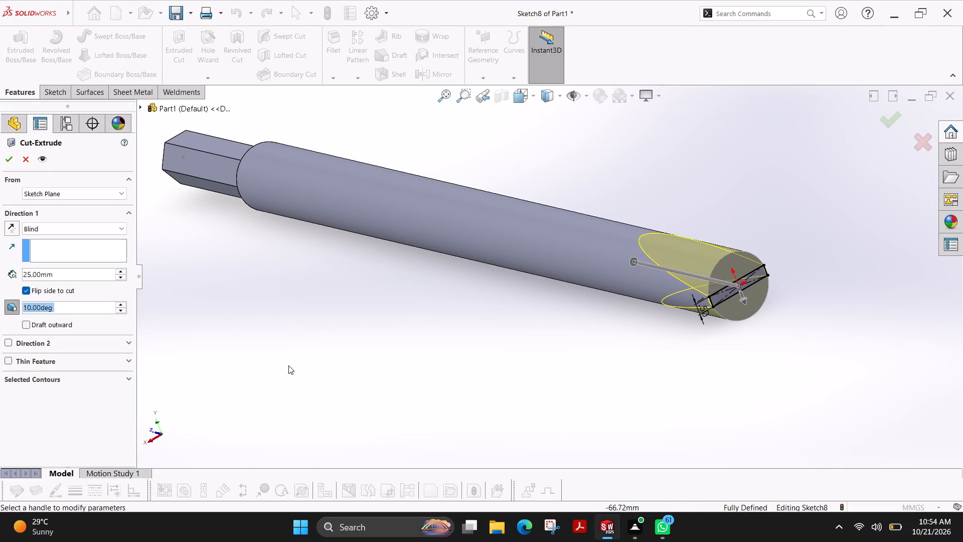
Set the cut's draft angle to 4° and complete the tapered flat-tip cut.
middle_click_drag(340, 334, 368, 296, "ctrl+shift")
left_click(118, 313)
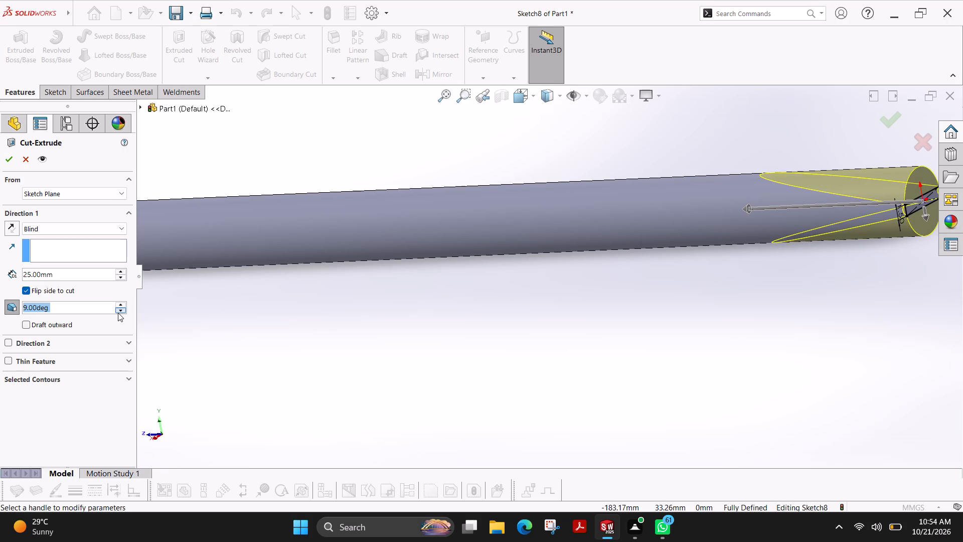
left_click(118, 313)
left_click(118, 313)
left_click(118, 313)
left_click(118, 313)
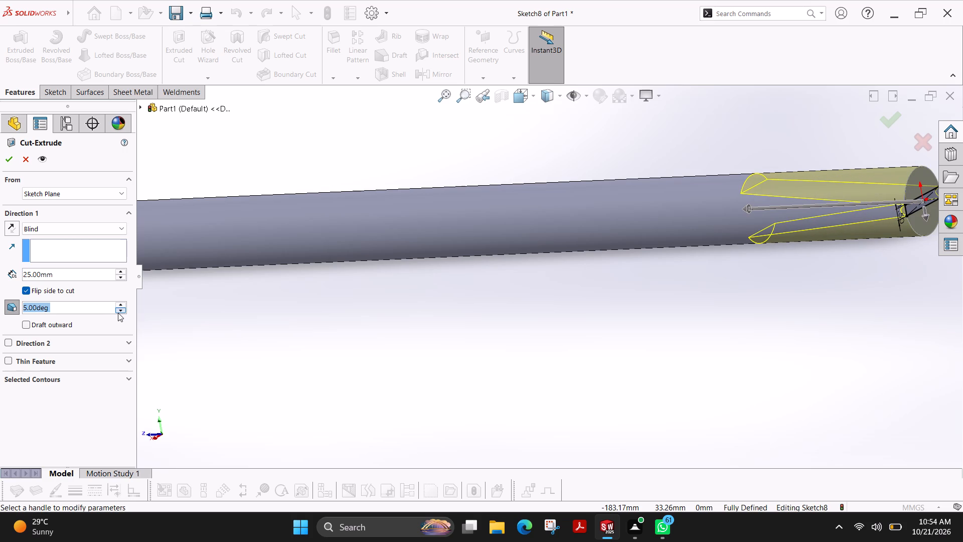
left_click(118, 313)
left_click(118, 313)
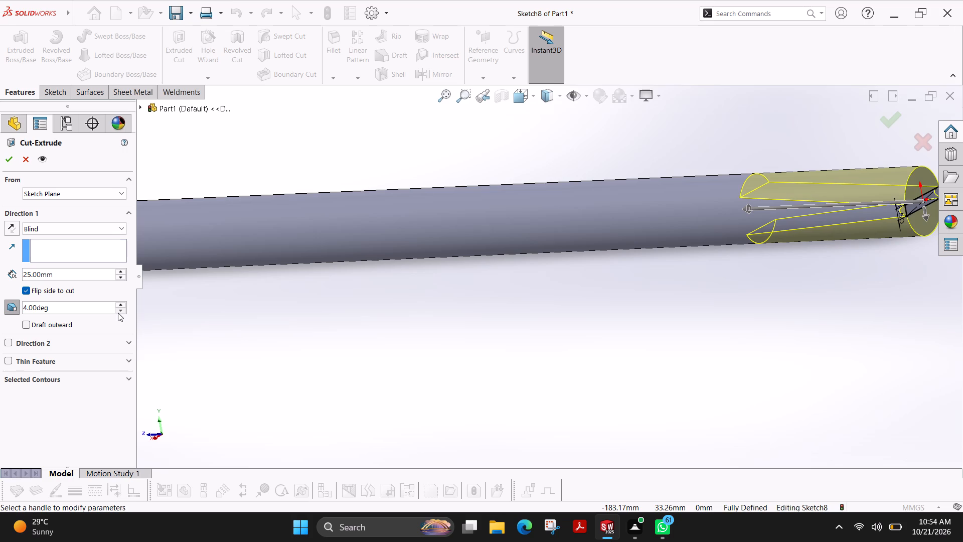
triple_click(118, 313)
triple_click(118, 313)
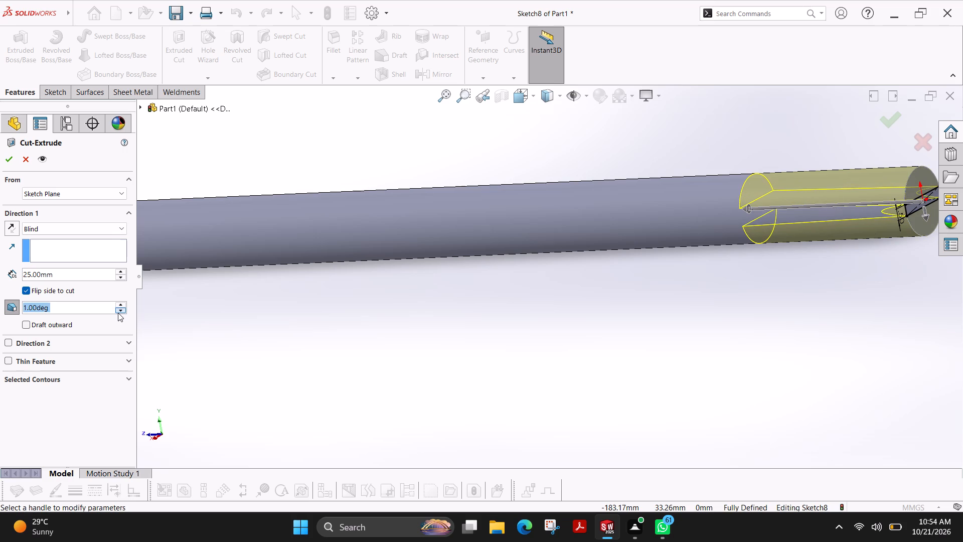
double_click(118, 313)
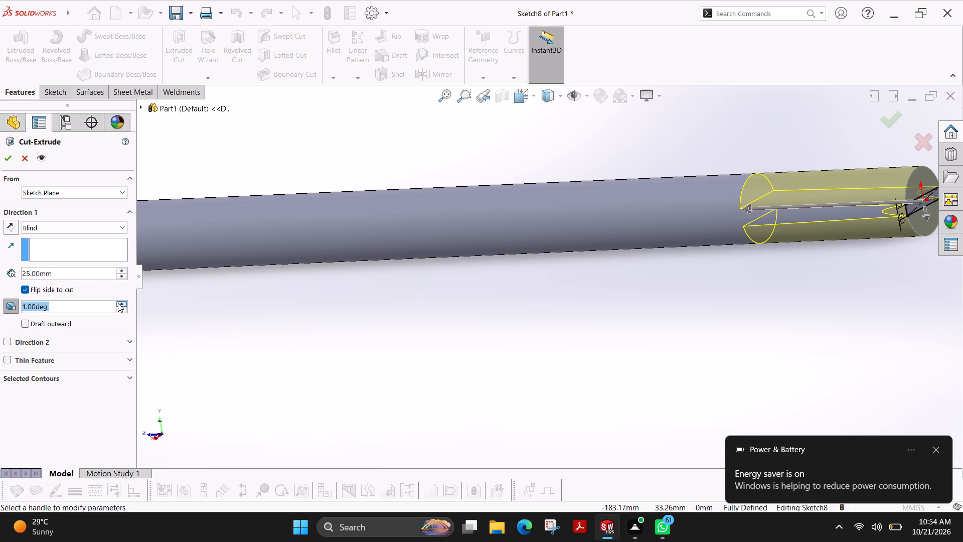
triple_click(118, 303)
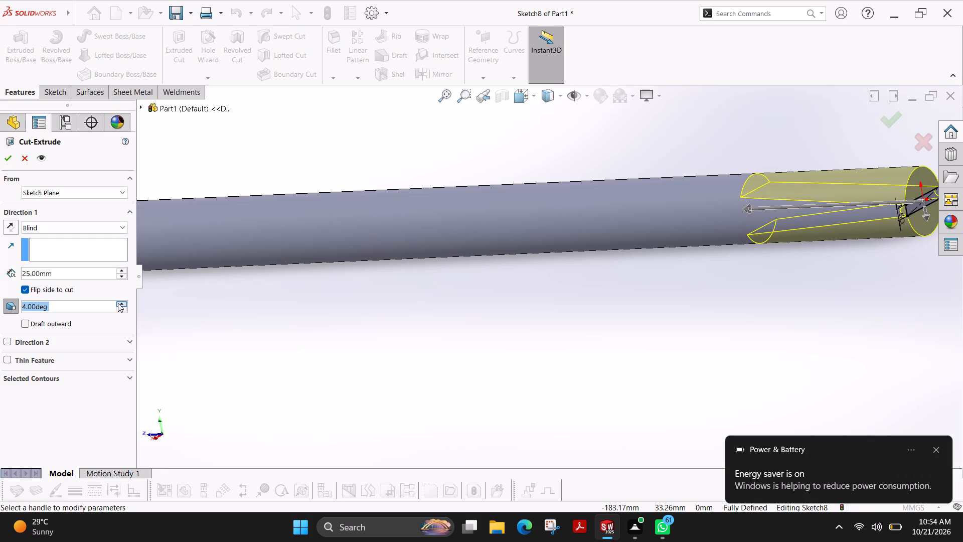
left_click(5, 162)
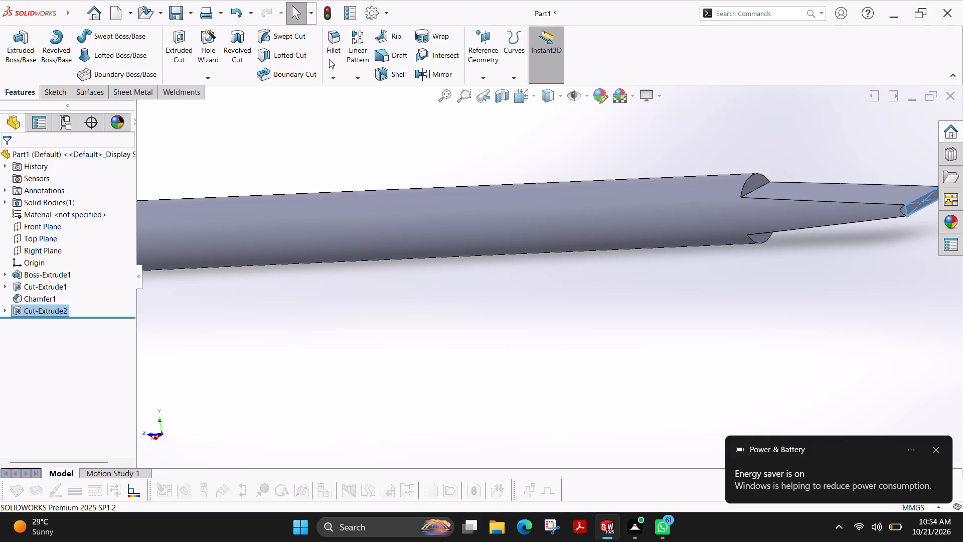
Set up a 5 mm symmetric fillet on the two inner edges where the tapered tip faces meet the rod's shoulders.
left_click(339, 49)
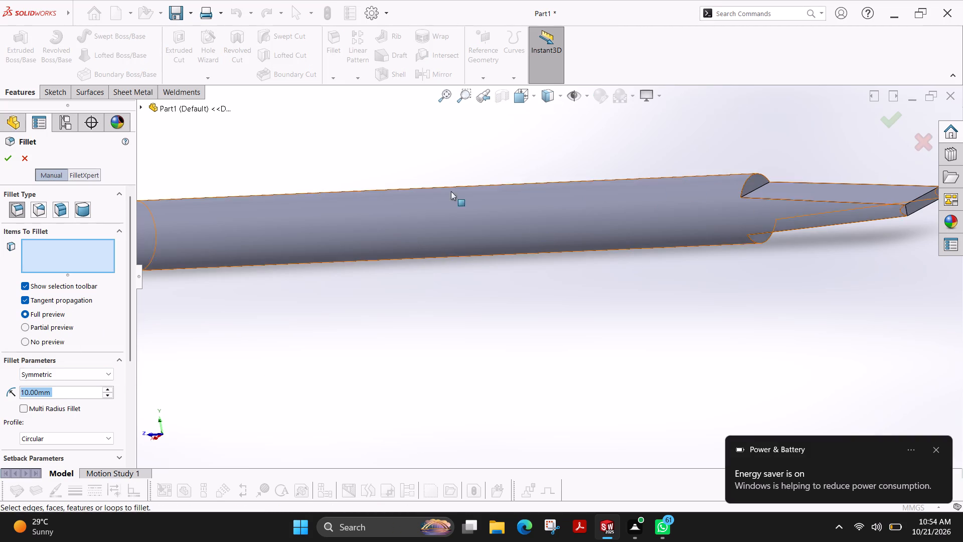
left_click(752, 191)
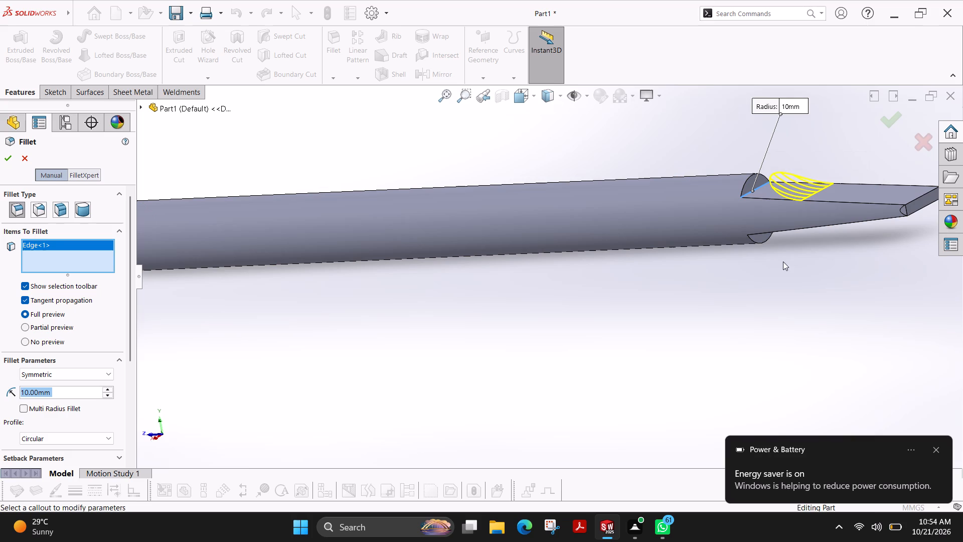
middle_click_drag(779, 264, 735, 220, "ctrl+shift")
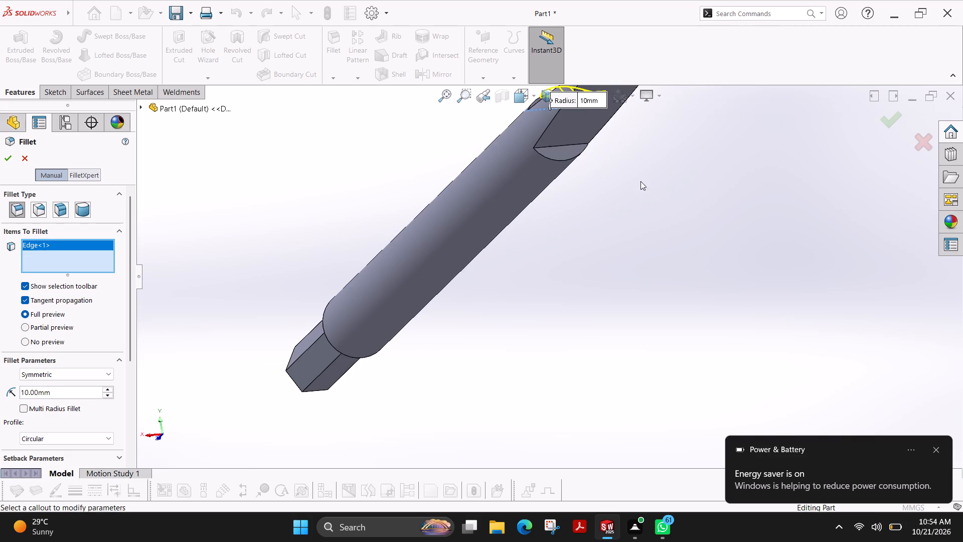
left_click(557, 146)
scroll(337, 159, "up", 1, "ctrl+shift")
middle_click_drag(337, 159, 339, 159, "ctrl+shift")
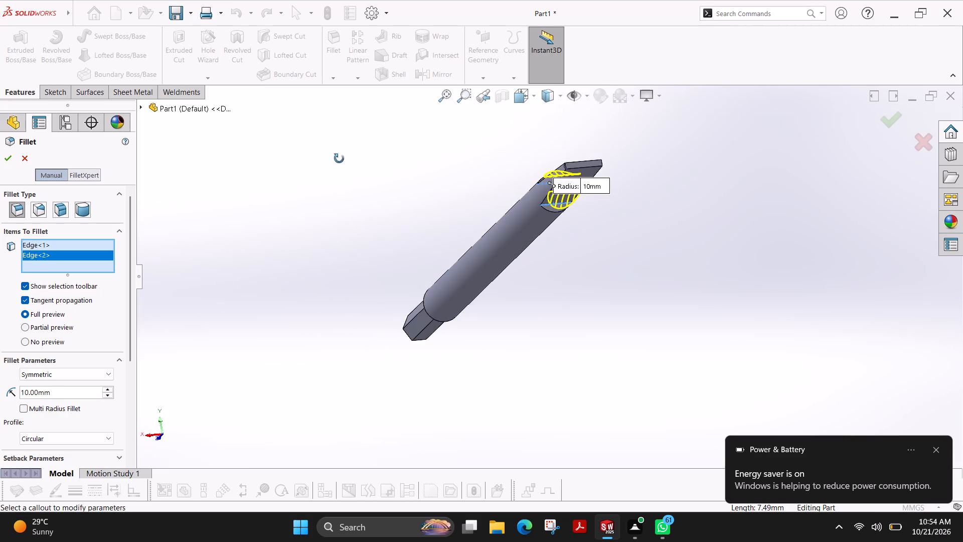
middle_click_drag(339, 159, 363, 226, "ctrl+shift")
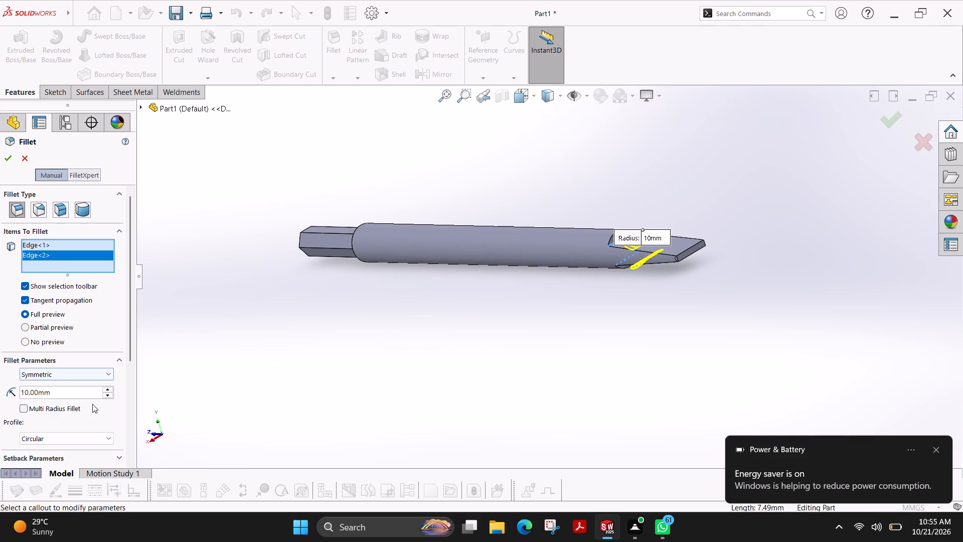
triple_click(105, 394)
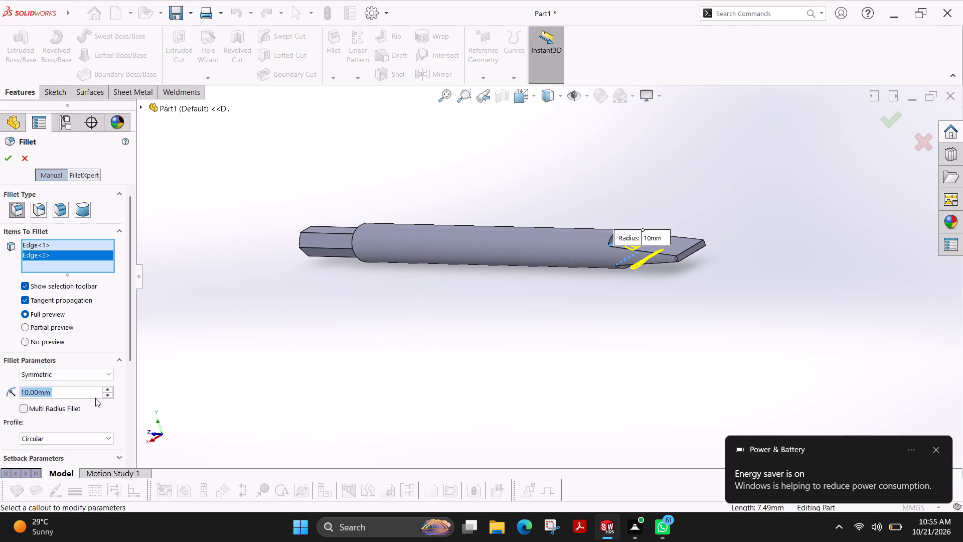
double_click(84, 396)
key("5")
key("Return")
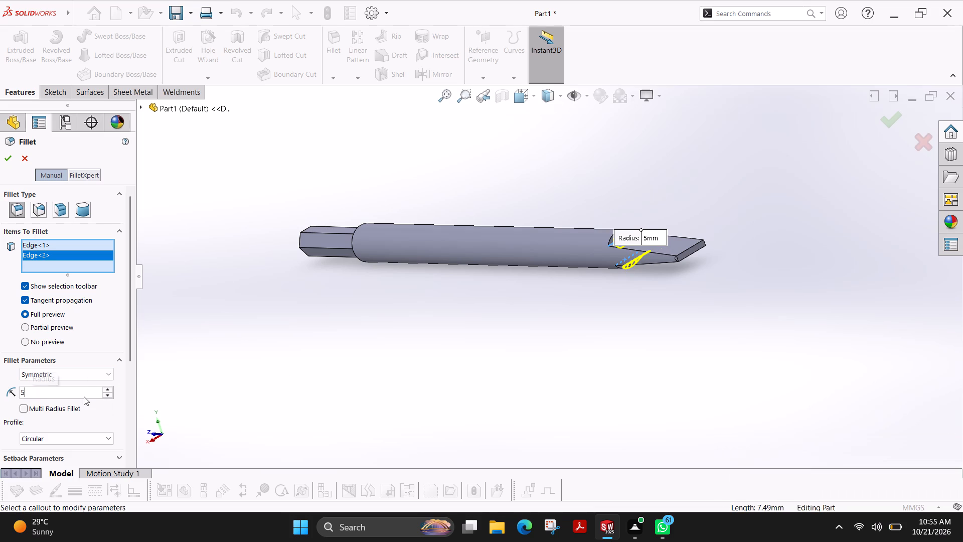
Examine the fillet preview on both sides of the tip from closer and side views.
scroll(652, 212, "down", 4)
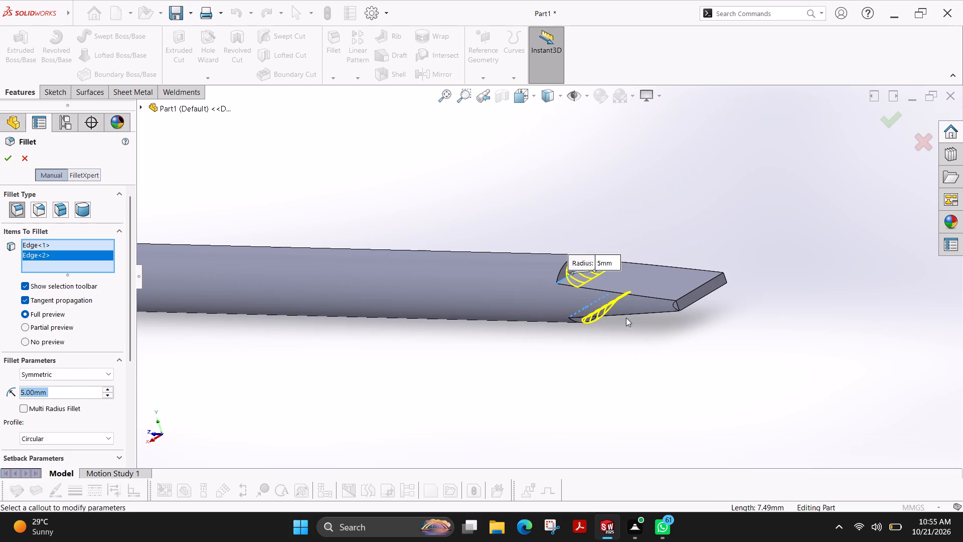
scroll(612, 322, "down", 3)
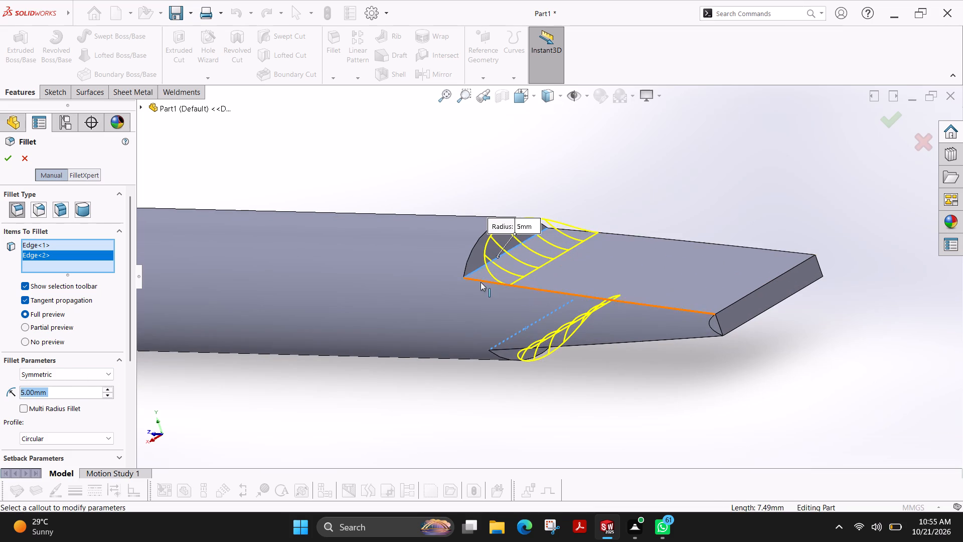
scroll(491, 237, "up", 1)
middle_click_drag(440, 234, 486, 235, "ctrl+shift")
scroll(477, 236, "up", 1, "ctrl+shift")
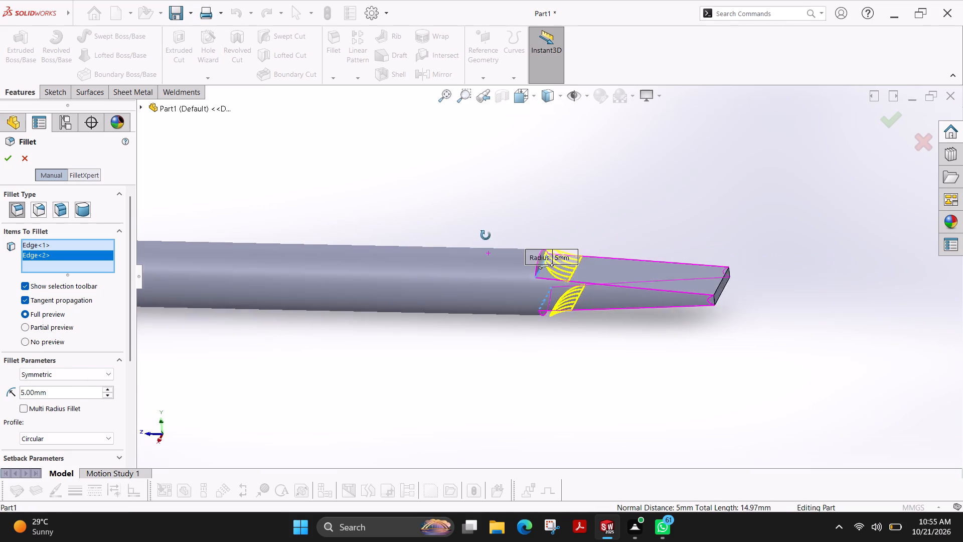
middle_click_drag(486, 235, 489, 235, "ctrl+shift")
middle_click(489, 235, "ctrl+shift")
scroll(575, 252, "down", 4)
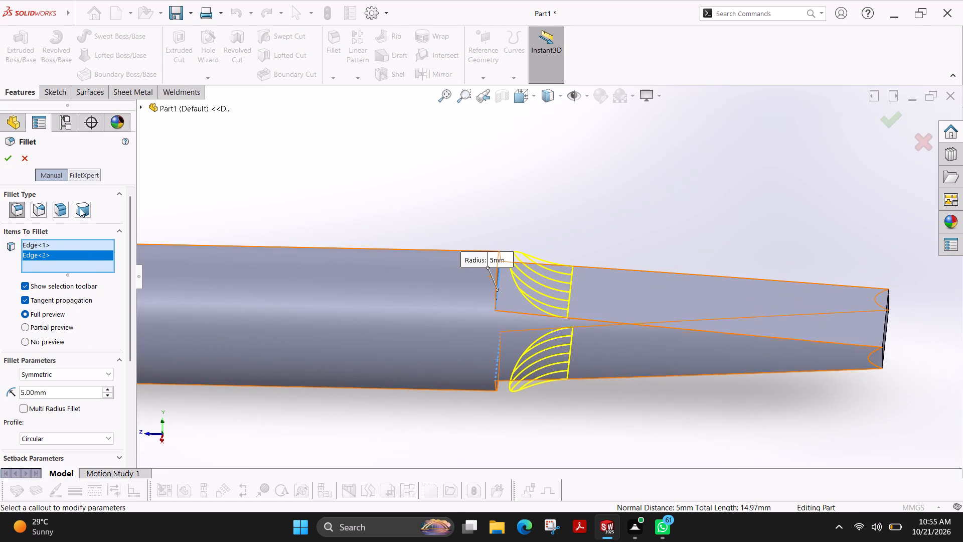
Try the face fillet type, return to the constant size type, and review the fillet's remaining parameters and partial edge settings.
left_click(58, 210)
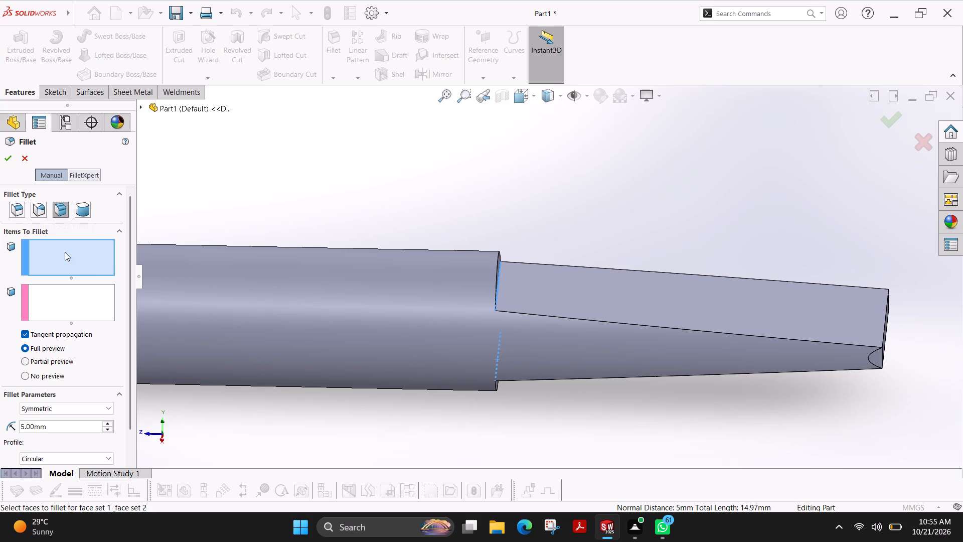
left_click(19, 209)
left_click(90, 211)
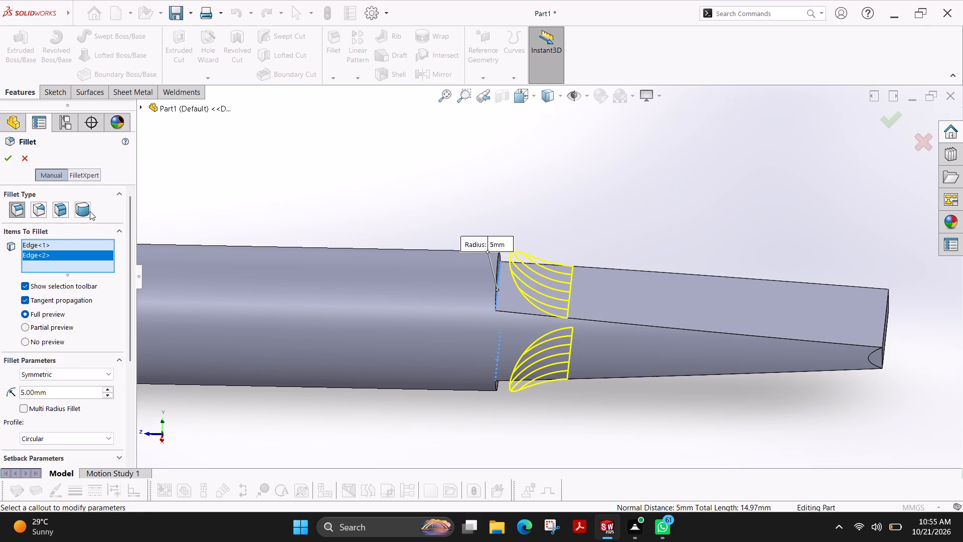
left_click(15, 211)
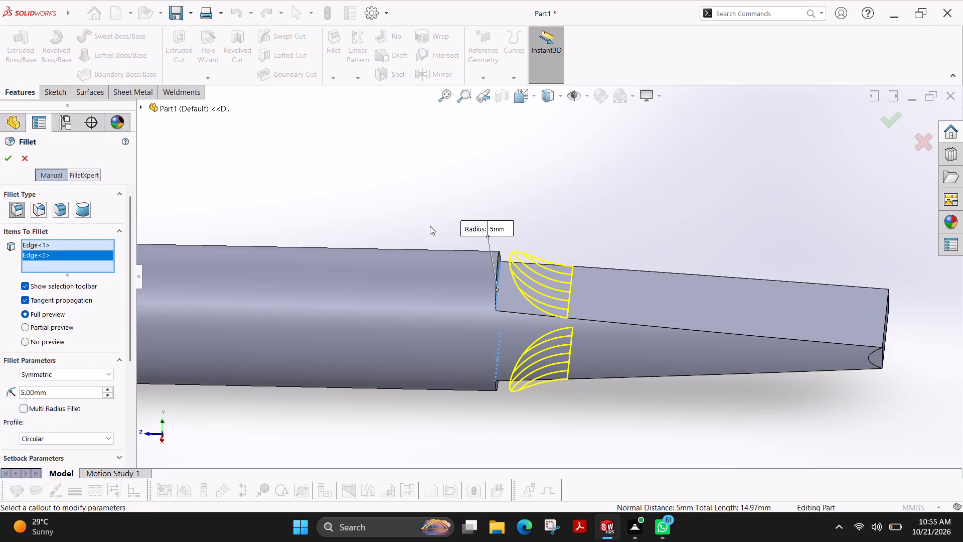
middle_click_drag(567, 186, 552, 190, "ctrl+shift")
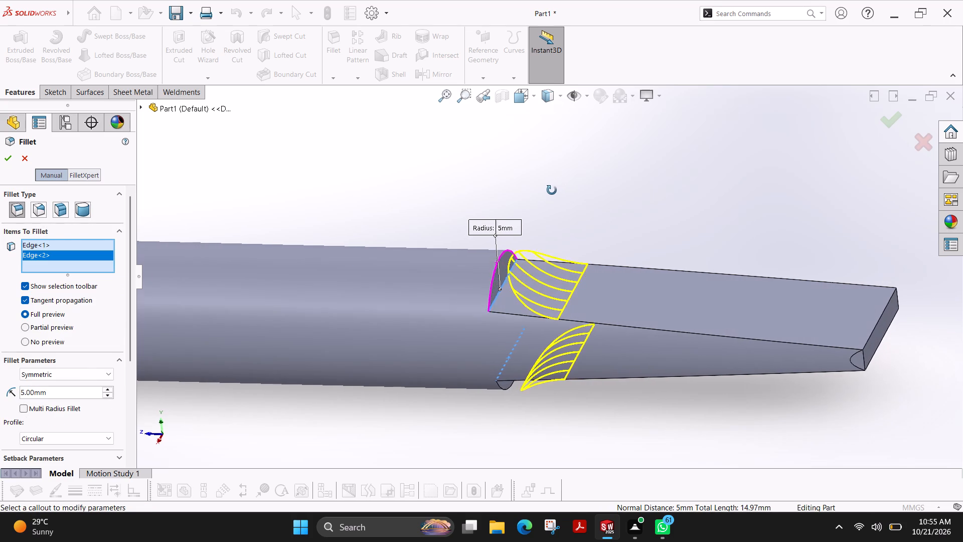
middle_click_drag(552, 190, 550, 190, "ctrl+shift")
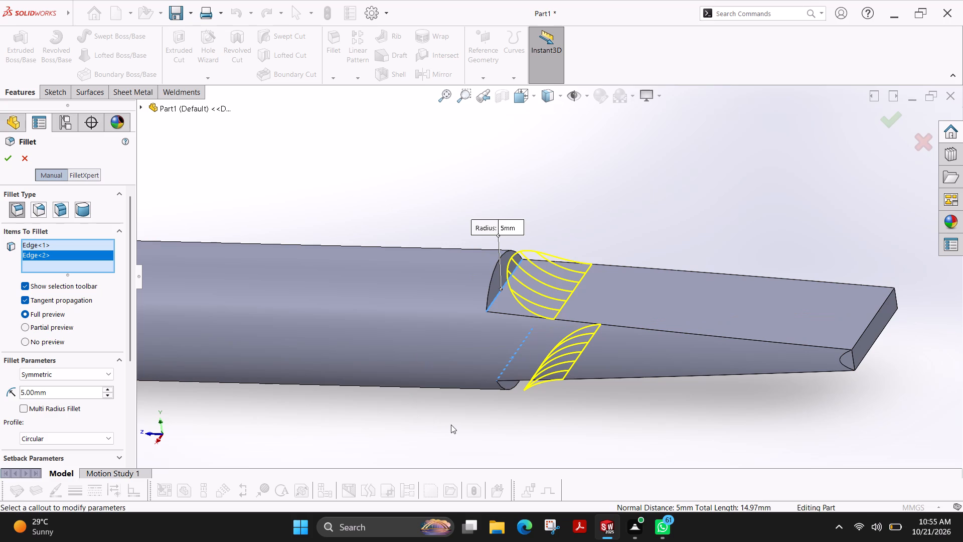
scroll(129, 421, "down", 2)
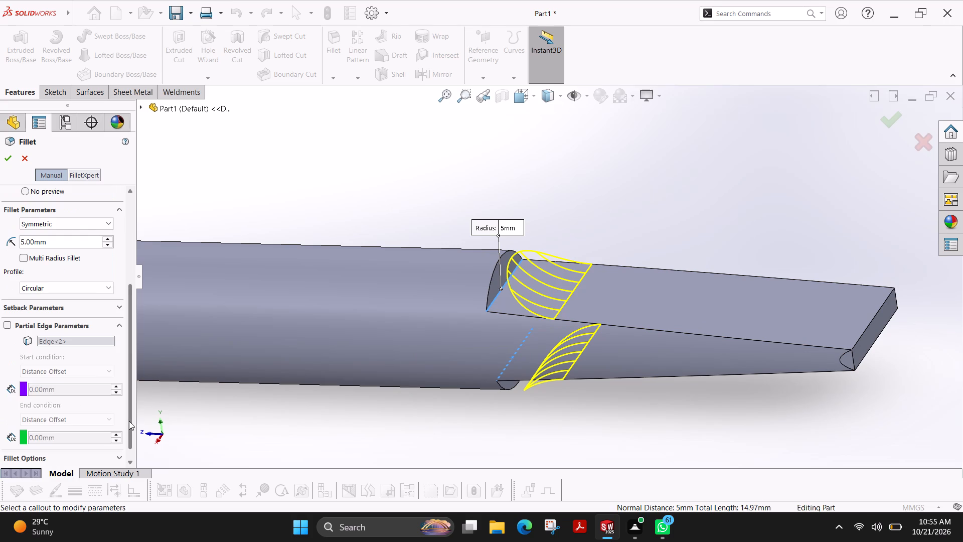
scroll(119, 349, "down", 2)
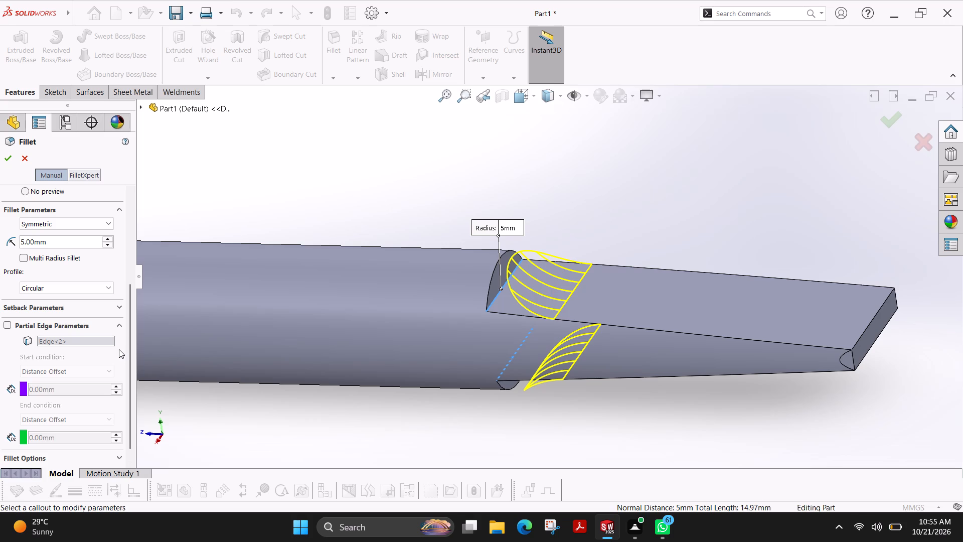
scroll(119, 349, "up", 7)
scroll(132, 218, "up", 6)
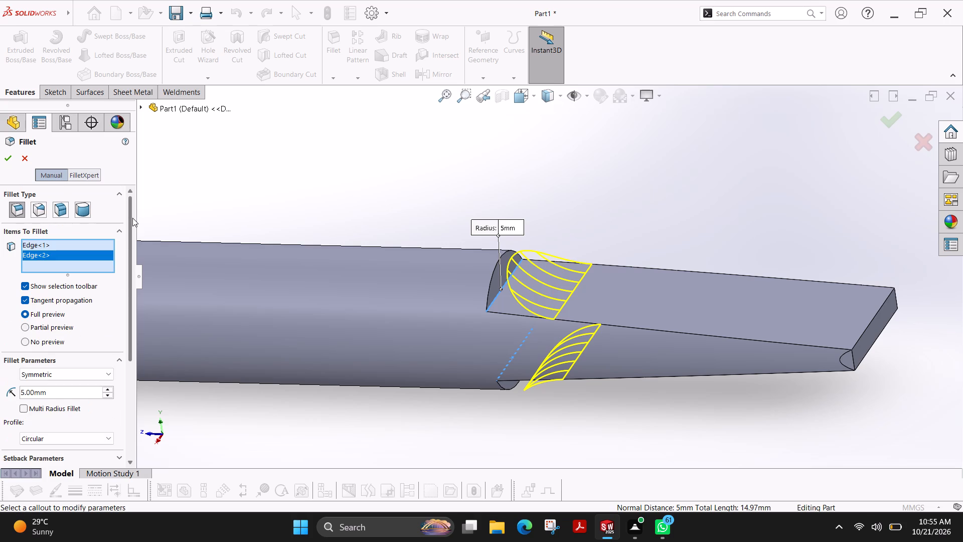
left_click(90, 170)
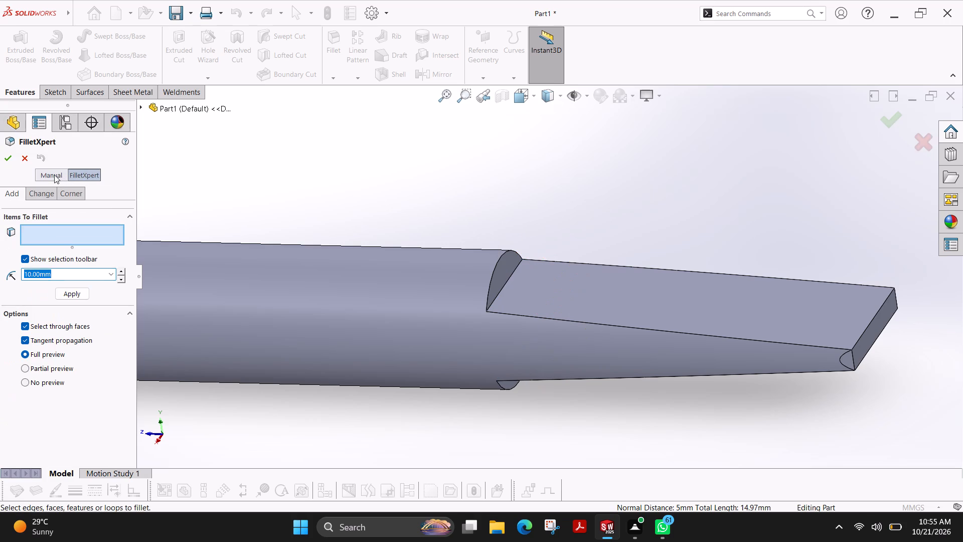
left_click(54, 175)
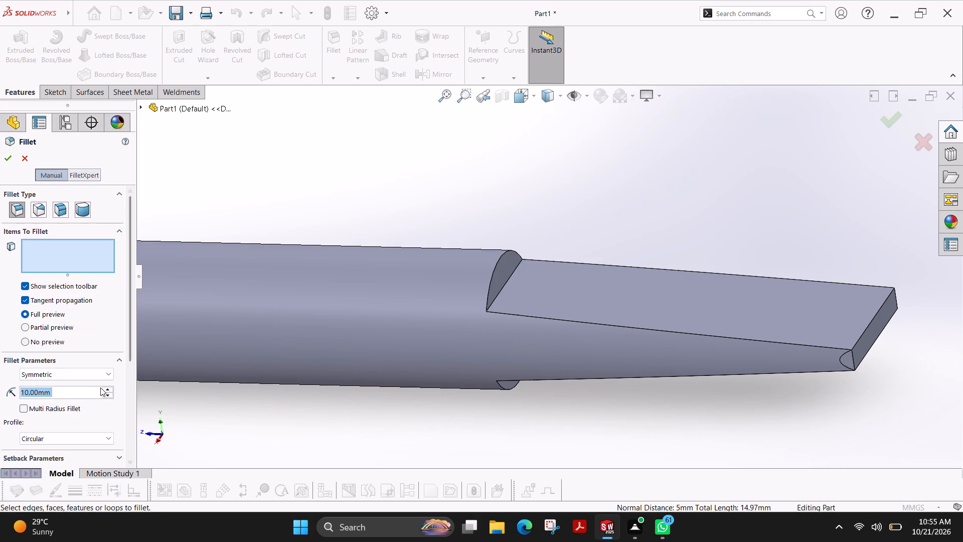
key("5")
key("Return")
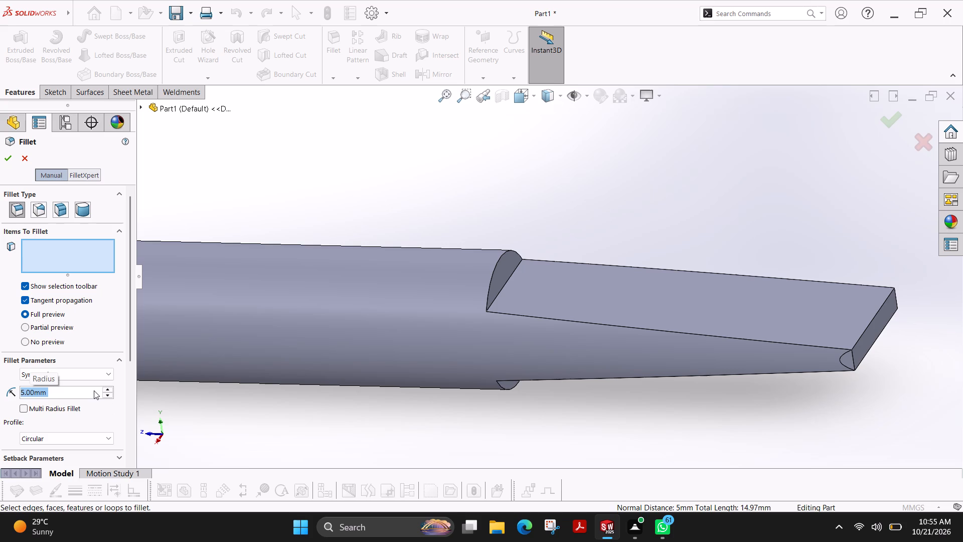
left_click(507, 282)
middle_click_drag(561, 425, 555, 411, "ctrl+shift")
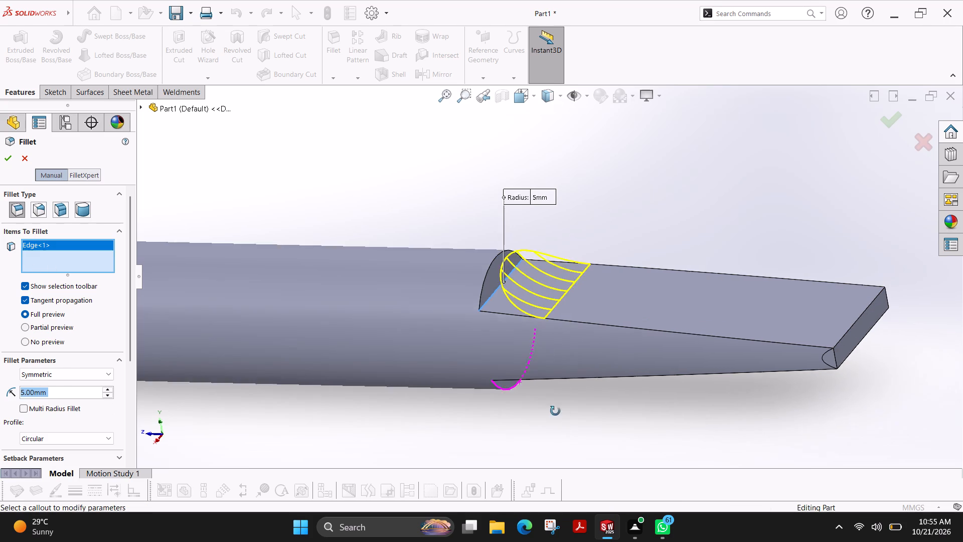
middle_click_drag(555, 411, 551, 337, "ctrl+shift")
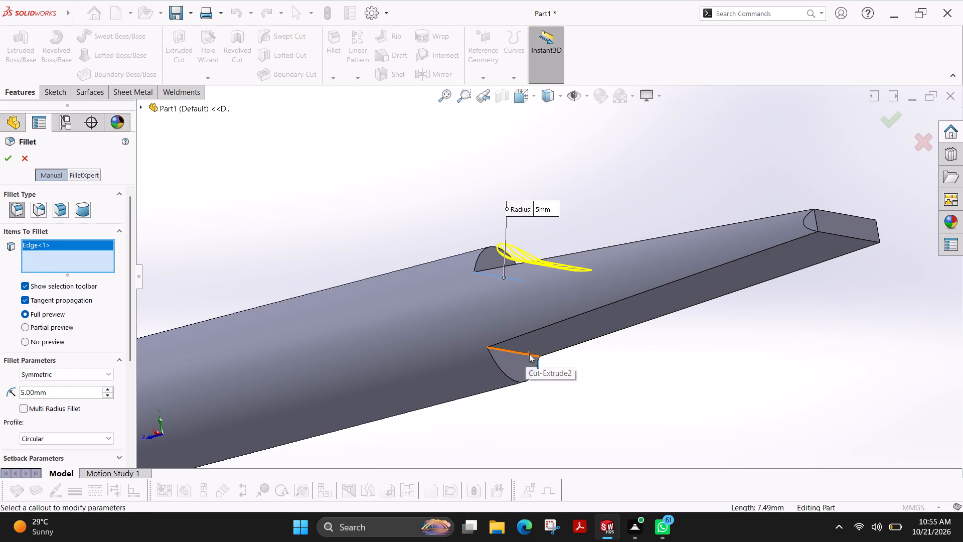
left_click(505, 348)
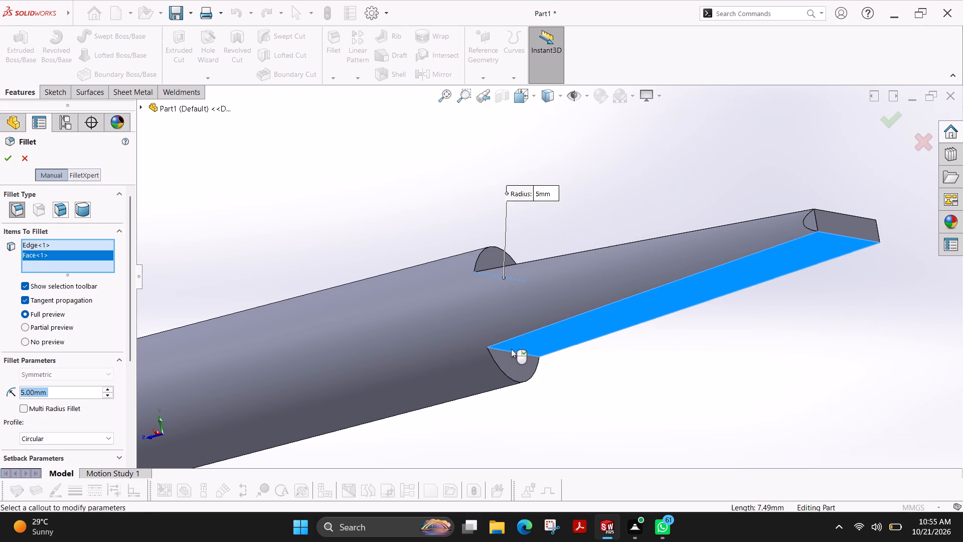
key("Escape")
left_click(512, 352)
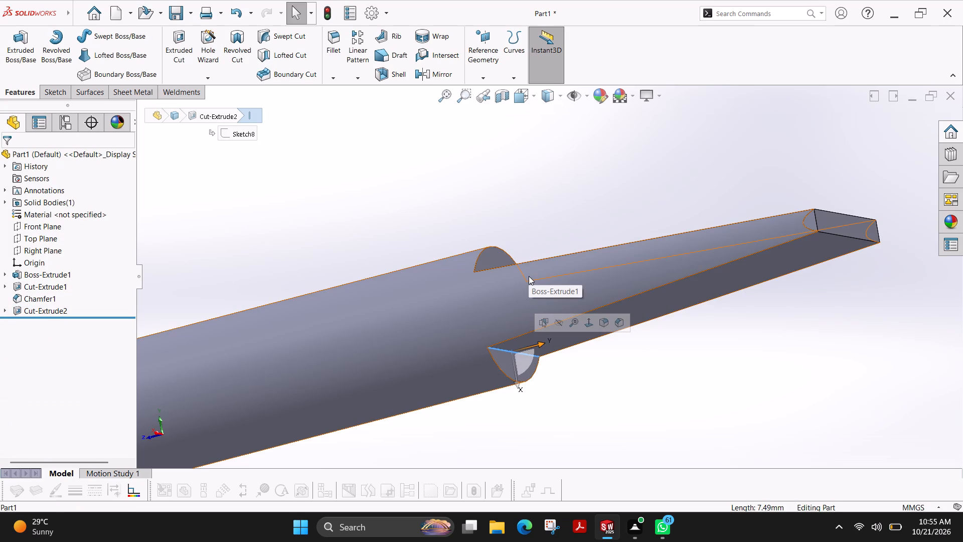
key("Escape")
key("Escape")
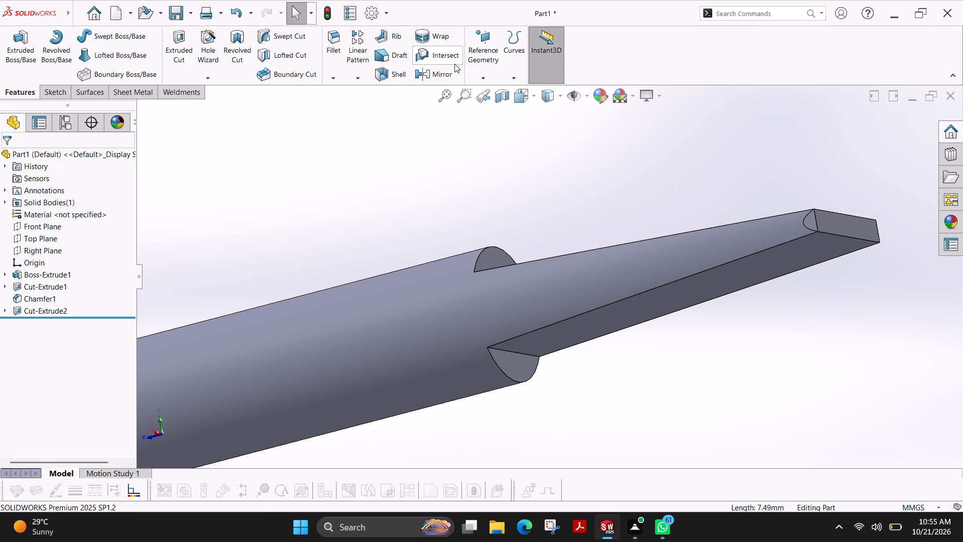
Fillet the two inner edges where the tapered tip faces meet the rod's shoulders with a 5 mm symmetric circular radius.
left_click(338, 54)
scroll(483, 160, "up", 1, "ctrl+shift")
middle_click_drag(483, 160, 478, 245, "ctrl+shift")
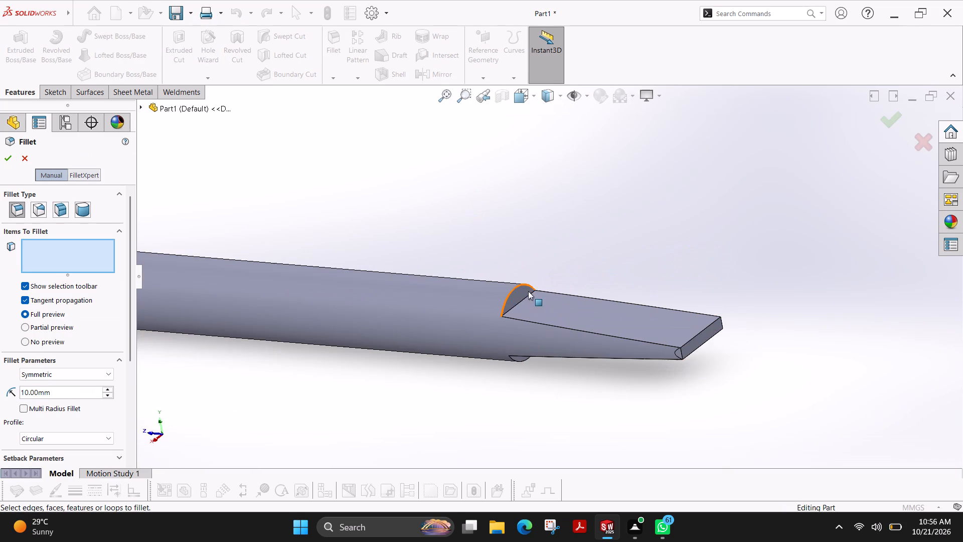
left_click(523, 301)
middle_click_drag(491, 378, 484, 372, "ctrl+shift")
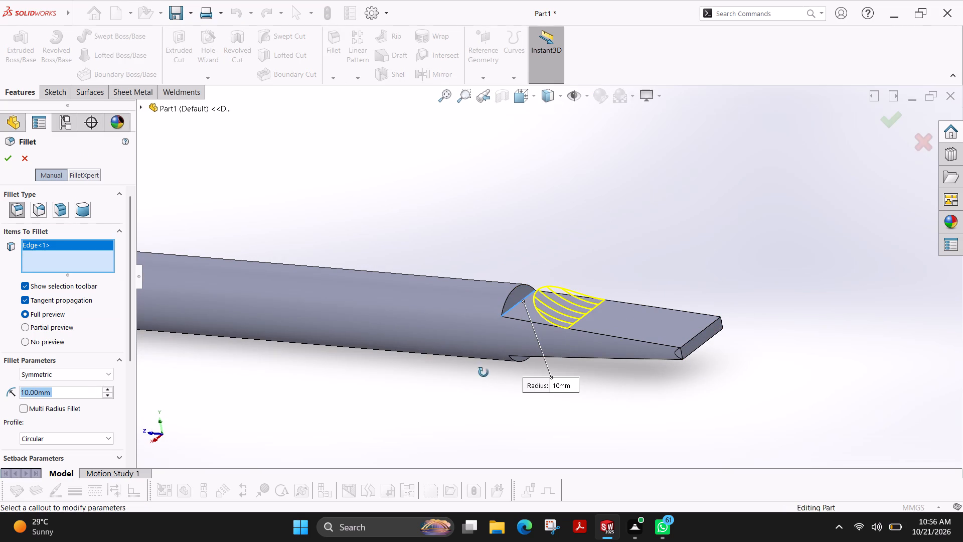
middle_click_drag(484, 372, 471, 260, "ctrl+shift")
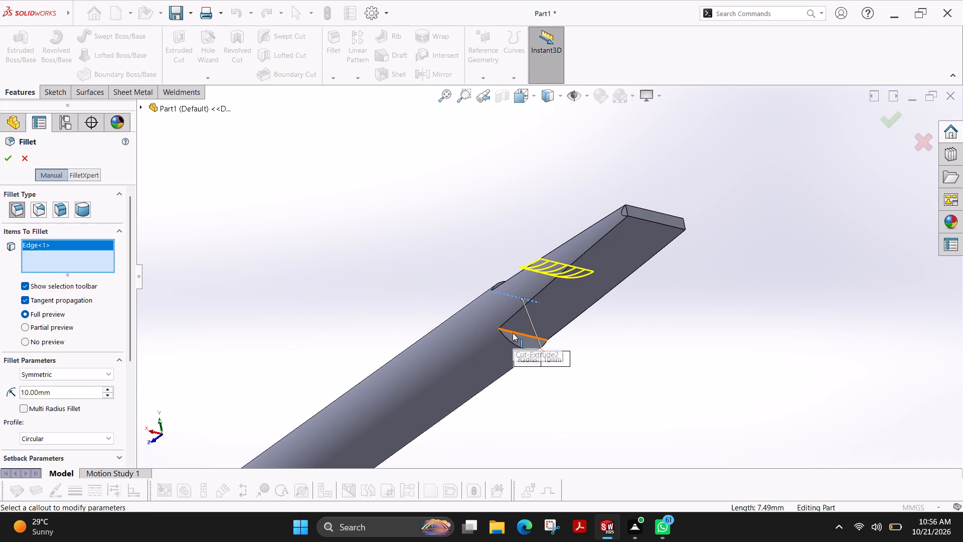
left_click(513, 333)
middle_click_drag(380, 243, 424, 316, "ctrl+shift")
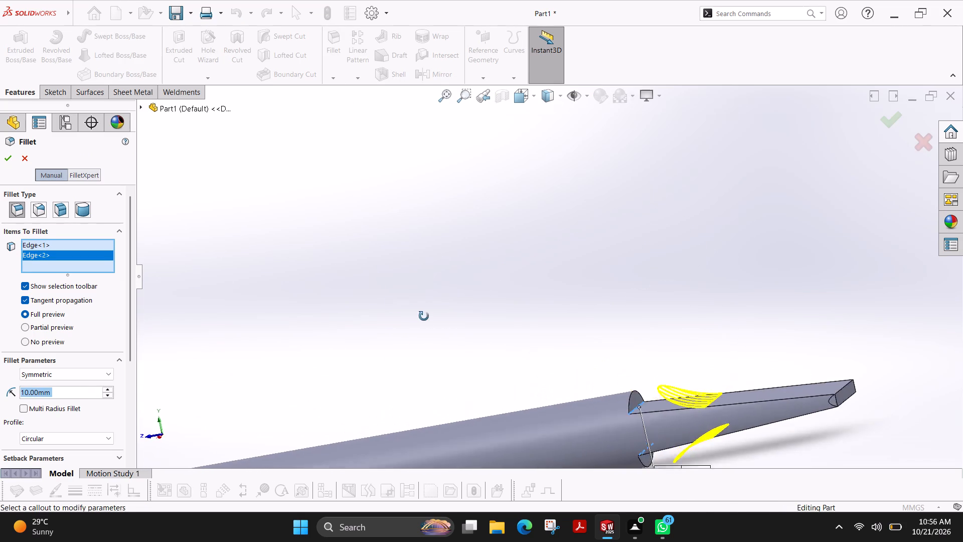
middle_click_drag(424, 316, 425, 316, "ctrl+shift")
double_click(56, 393)
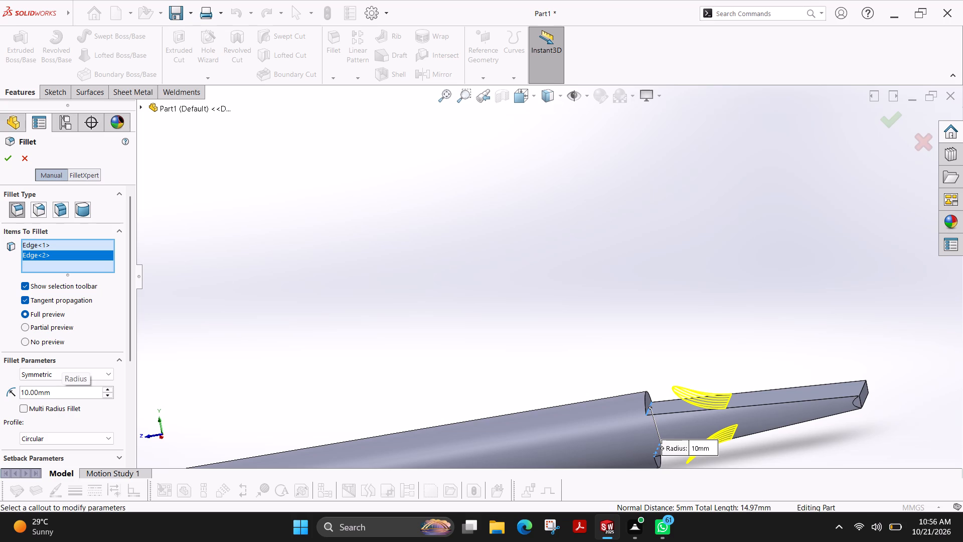
key("BackSpace")
key("BackSpace")
key("BackSpace")
key("BackSpace")
key("BackSpace")
key("BackSpace")
key("BackSpace")
key("BackSpace")
key("BackSpace")
key("BackSpace")
key("BackSpace")
key("BackSpace")
key("BackSpace")
key("BackSpace")
key("BackSpace")
key("BackSpace")
key("BackSpace")
key("BackSpace")
key("BackSpace")
key("BackSpace")
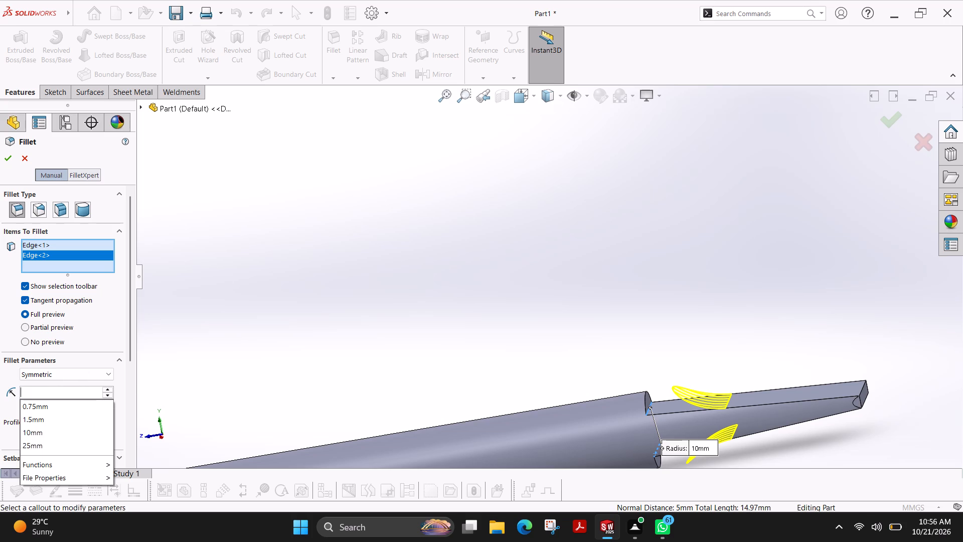
key("5")
key("Return")
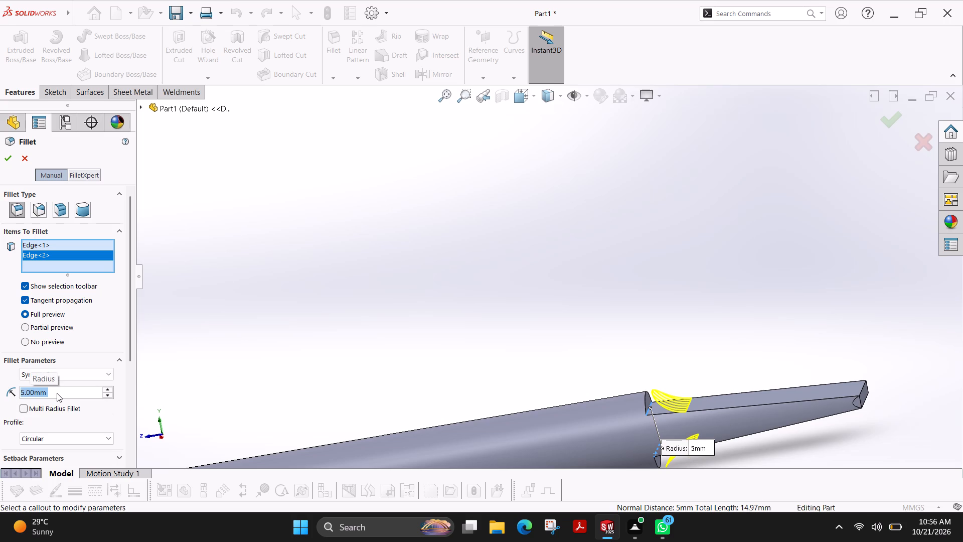
scroll(376, 372, "up", 2)
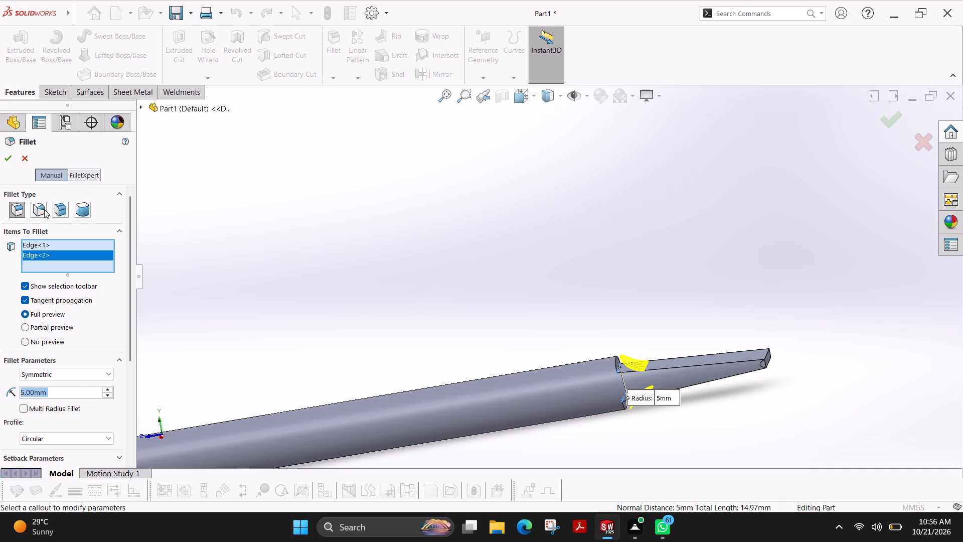
left_click(4, 159)
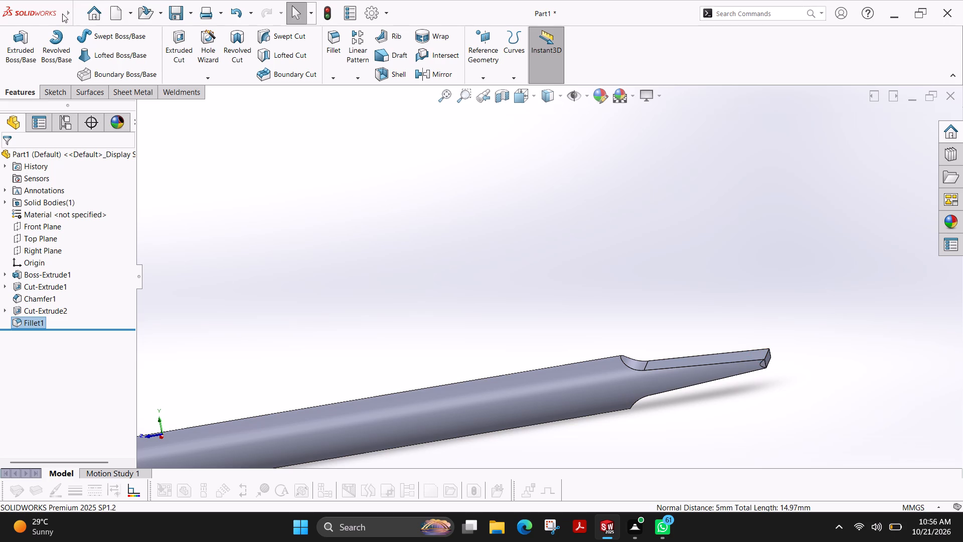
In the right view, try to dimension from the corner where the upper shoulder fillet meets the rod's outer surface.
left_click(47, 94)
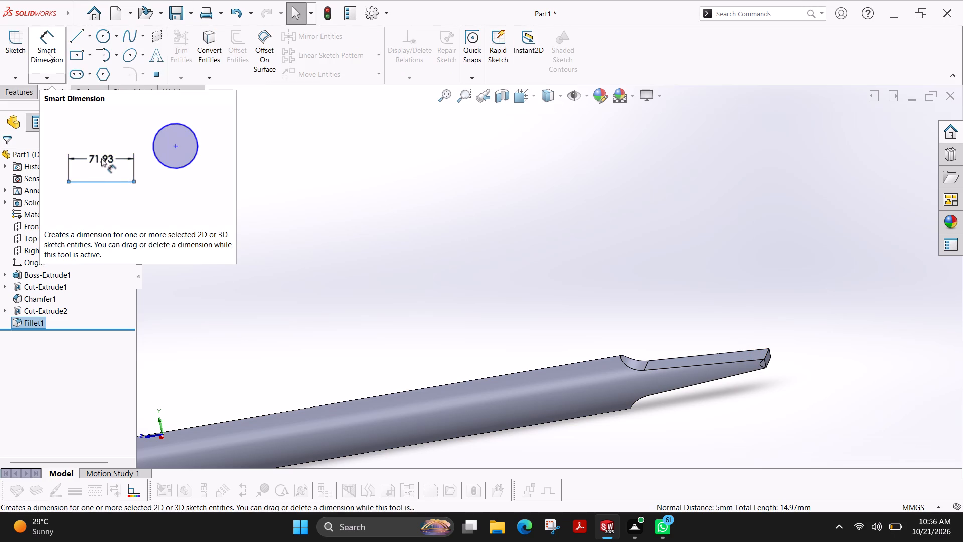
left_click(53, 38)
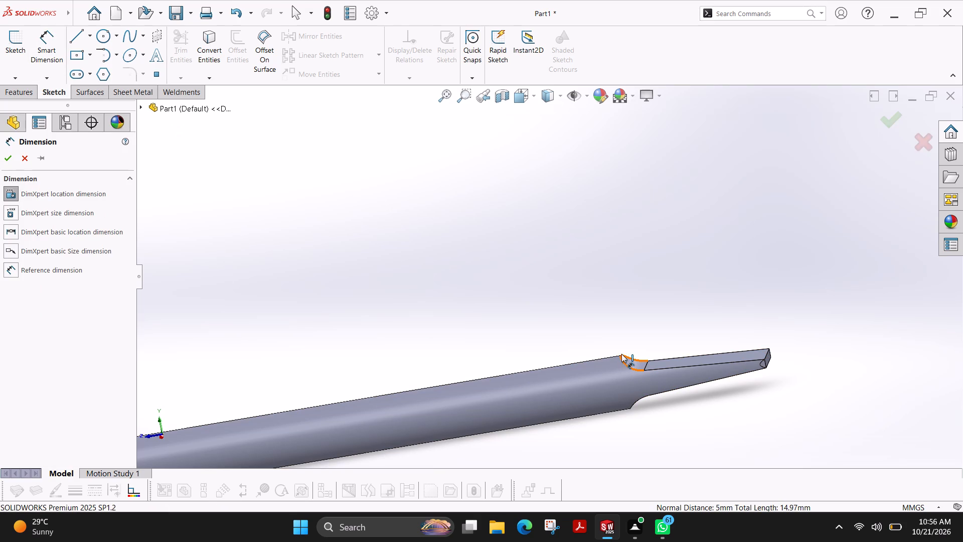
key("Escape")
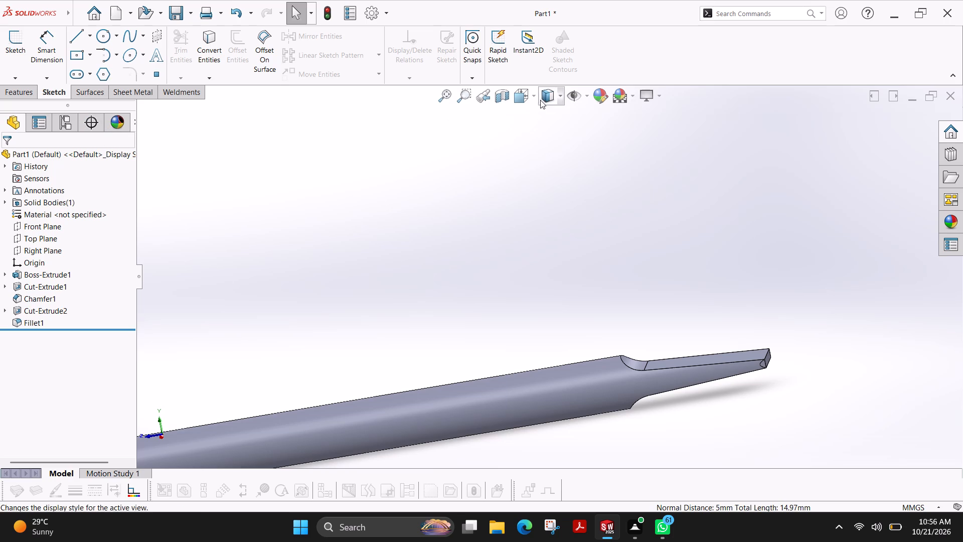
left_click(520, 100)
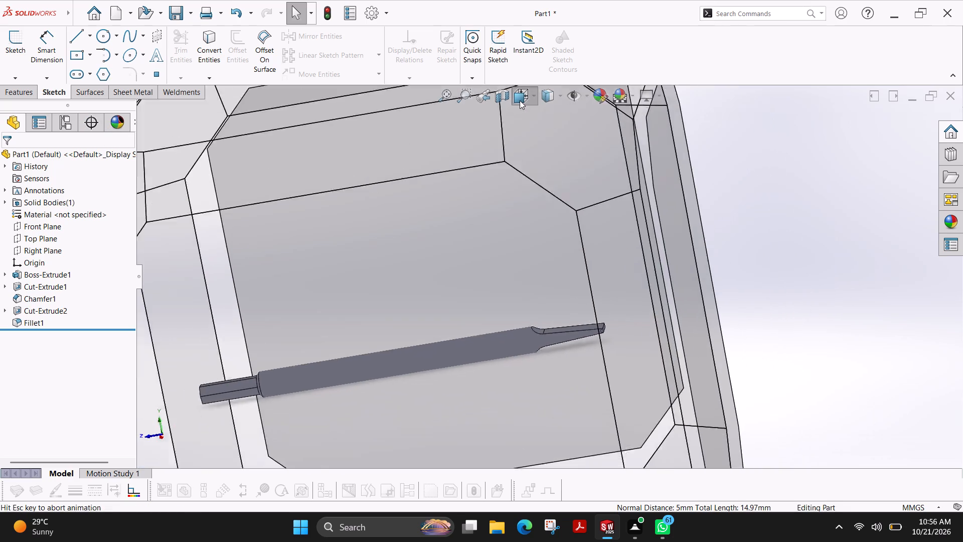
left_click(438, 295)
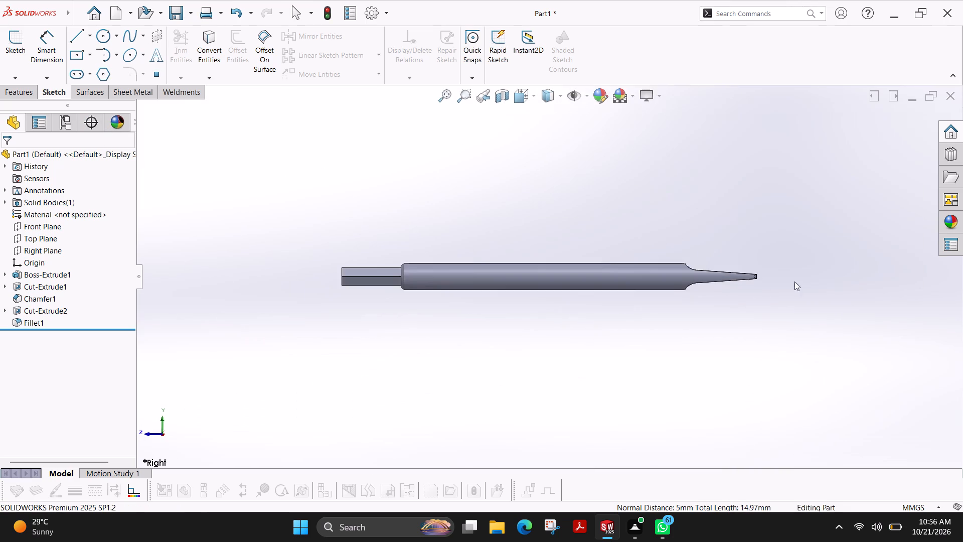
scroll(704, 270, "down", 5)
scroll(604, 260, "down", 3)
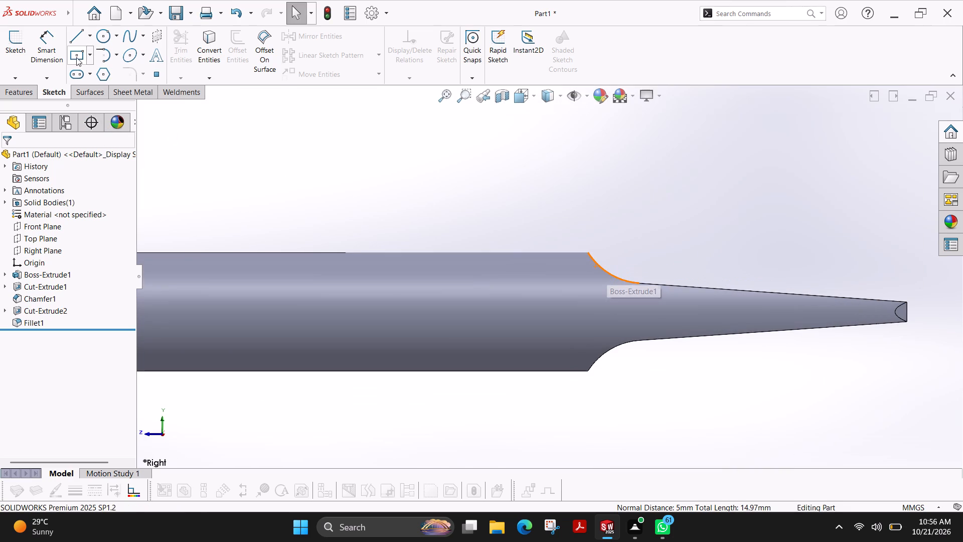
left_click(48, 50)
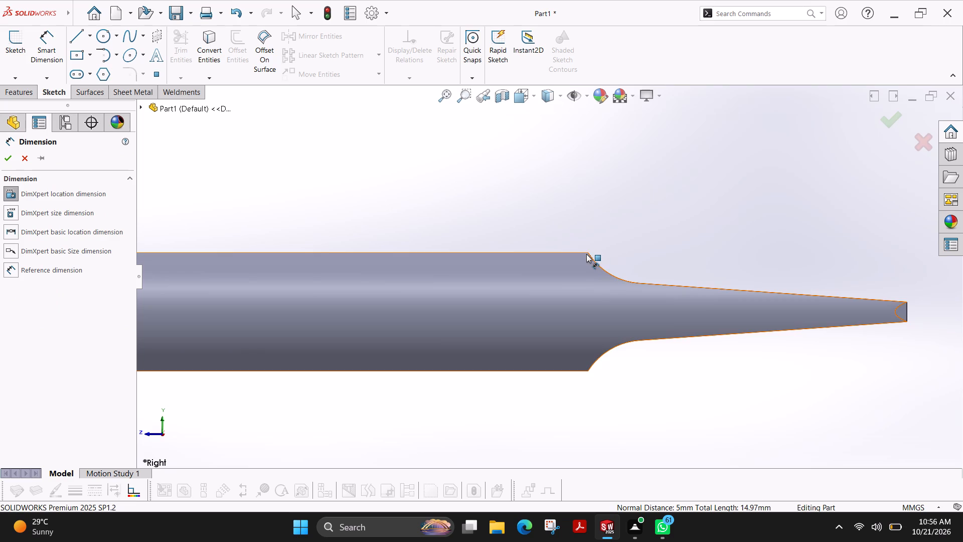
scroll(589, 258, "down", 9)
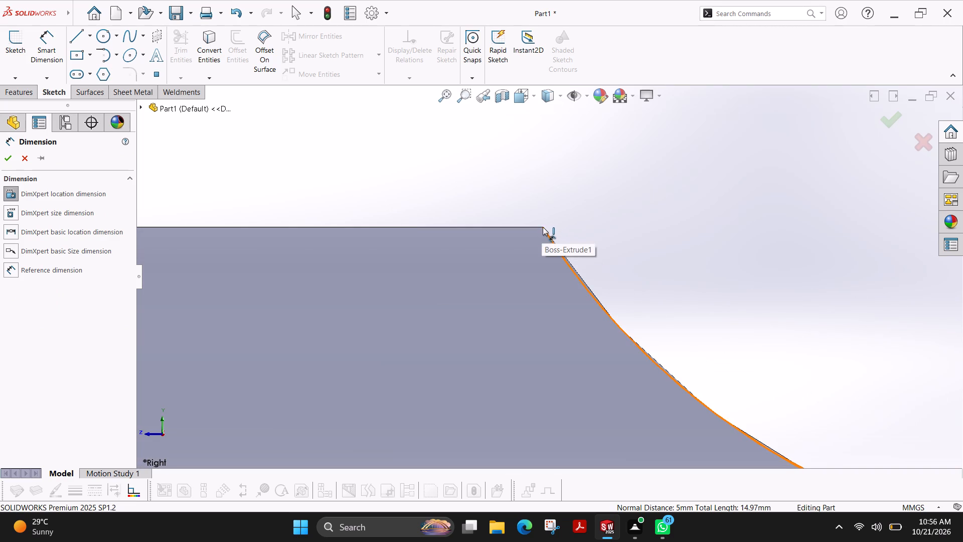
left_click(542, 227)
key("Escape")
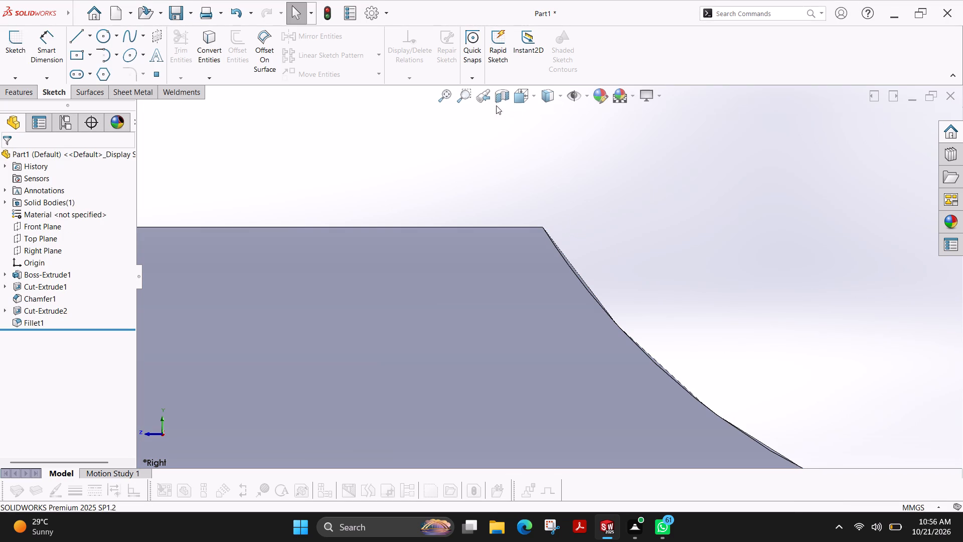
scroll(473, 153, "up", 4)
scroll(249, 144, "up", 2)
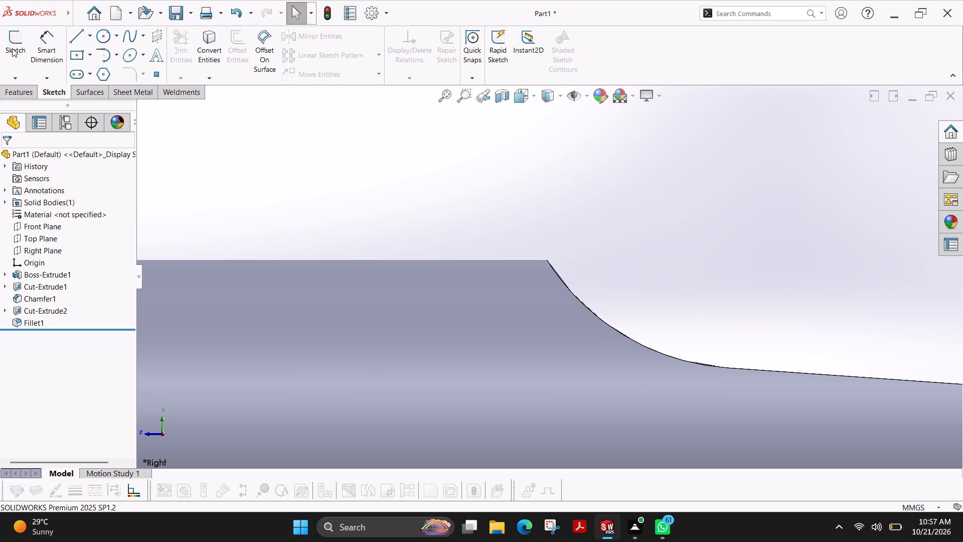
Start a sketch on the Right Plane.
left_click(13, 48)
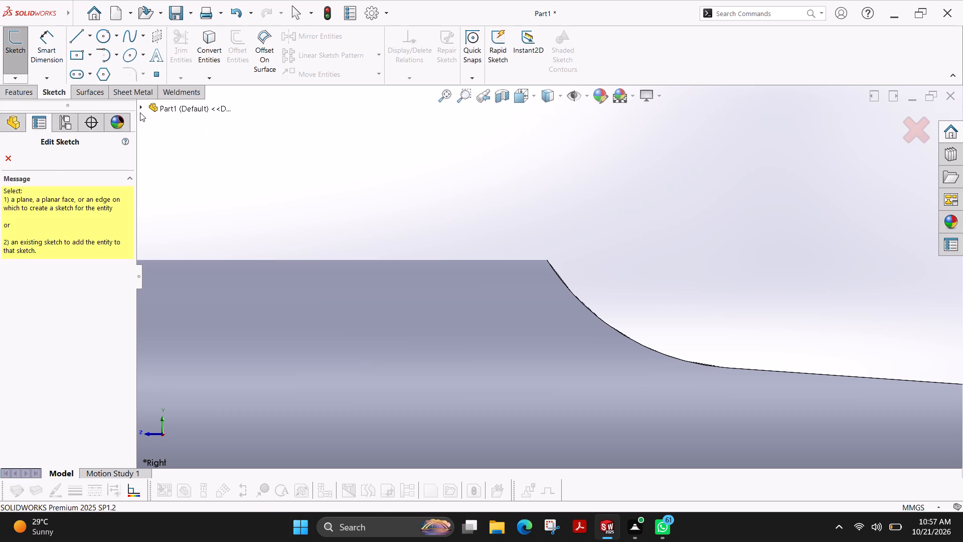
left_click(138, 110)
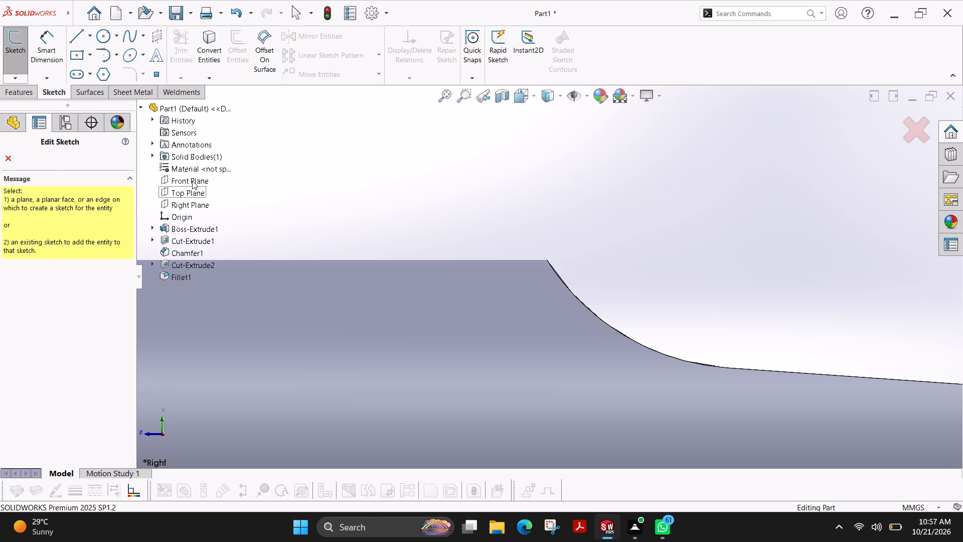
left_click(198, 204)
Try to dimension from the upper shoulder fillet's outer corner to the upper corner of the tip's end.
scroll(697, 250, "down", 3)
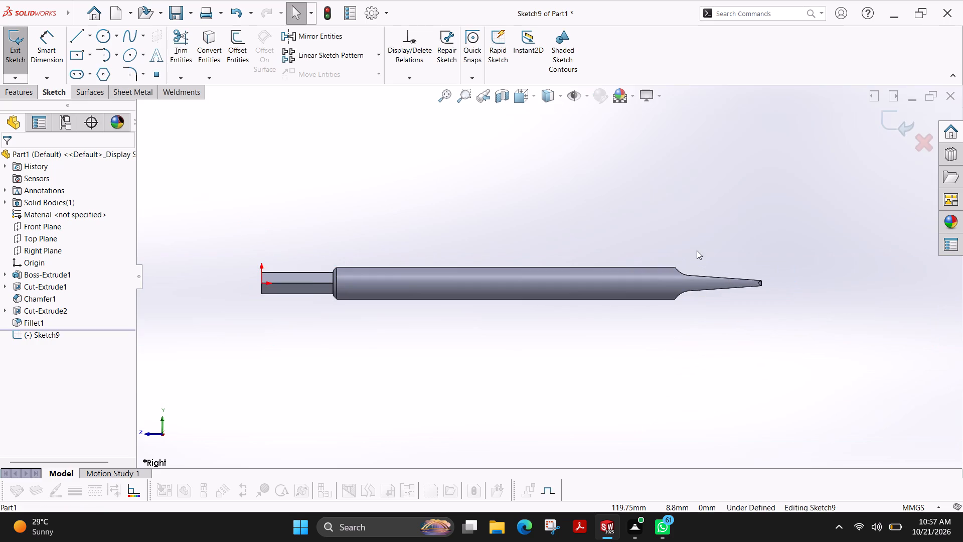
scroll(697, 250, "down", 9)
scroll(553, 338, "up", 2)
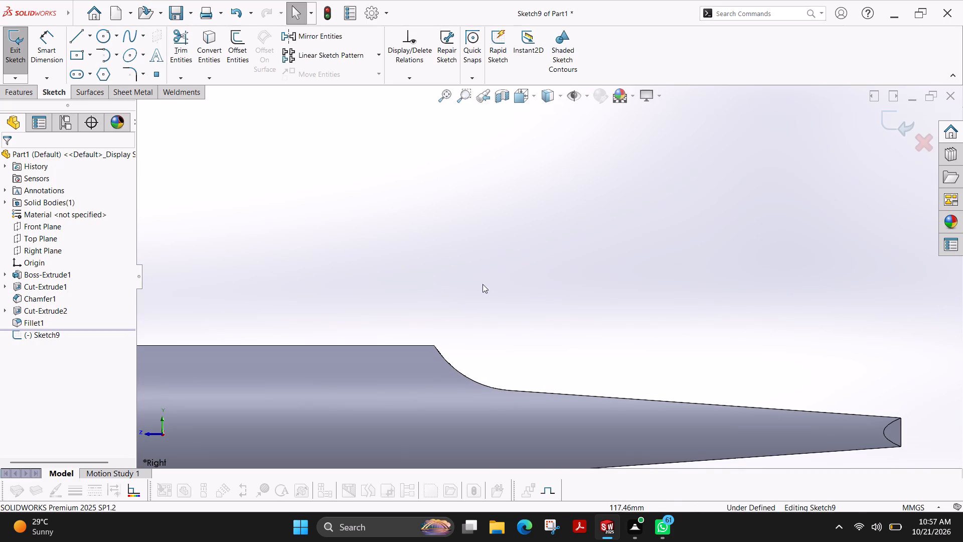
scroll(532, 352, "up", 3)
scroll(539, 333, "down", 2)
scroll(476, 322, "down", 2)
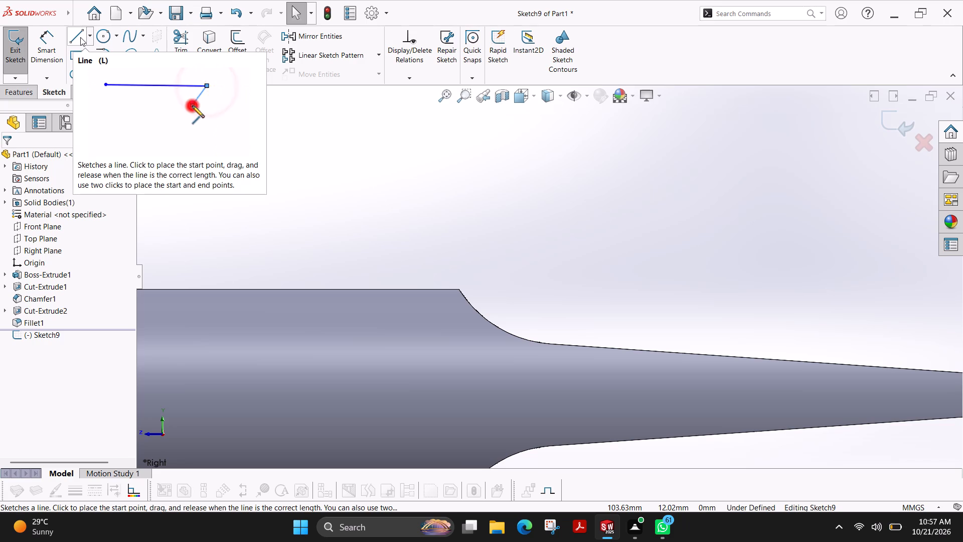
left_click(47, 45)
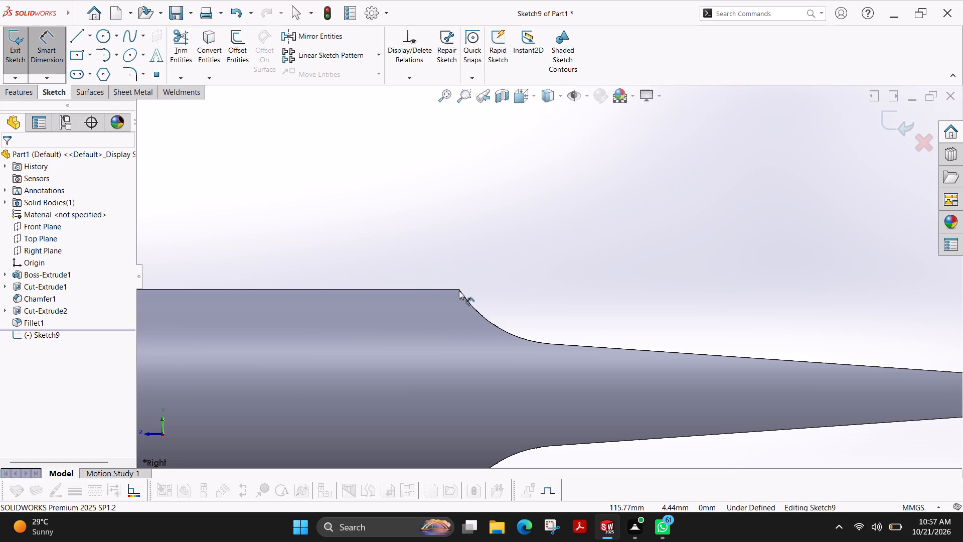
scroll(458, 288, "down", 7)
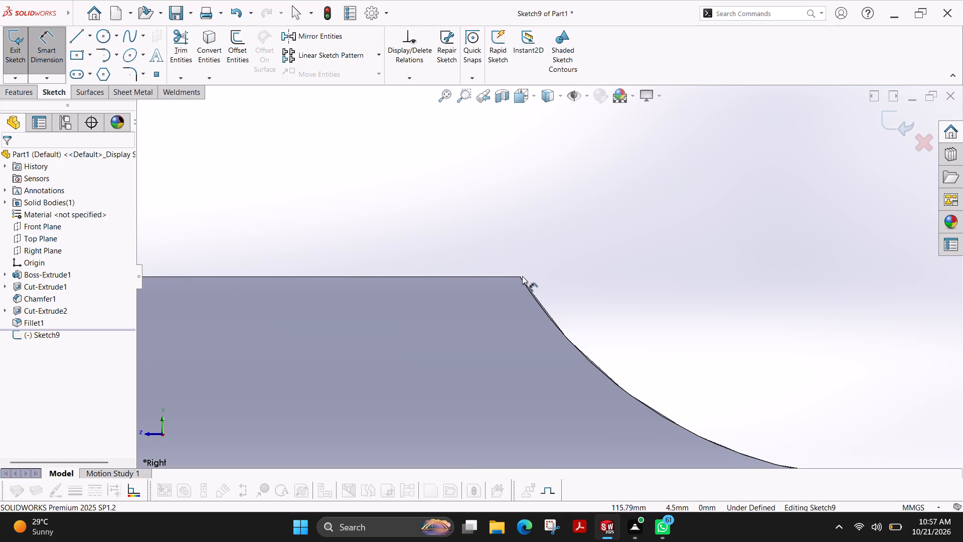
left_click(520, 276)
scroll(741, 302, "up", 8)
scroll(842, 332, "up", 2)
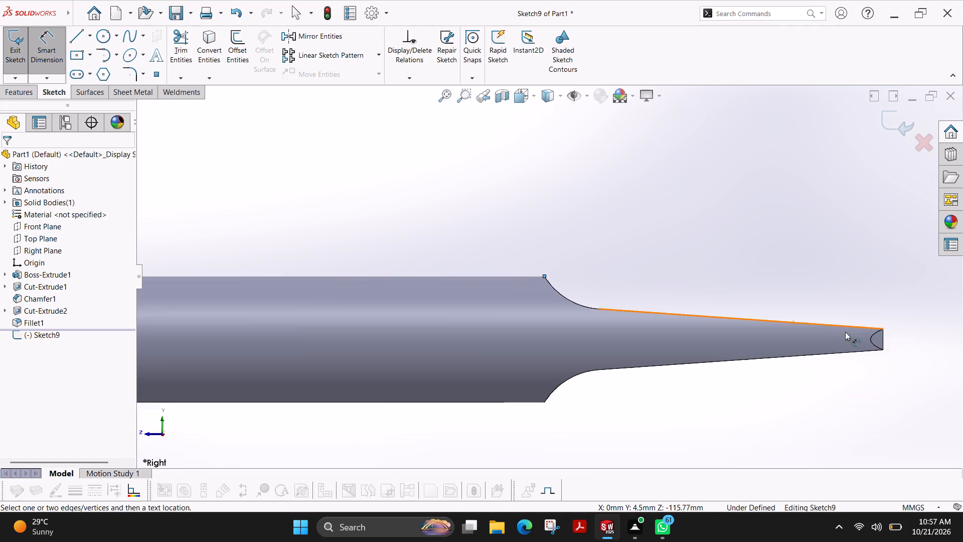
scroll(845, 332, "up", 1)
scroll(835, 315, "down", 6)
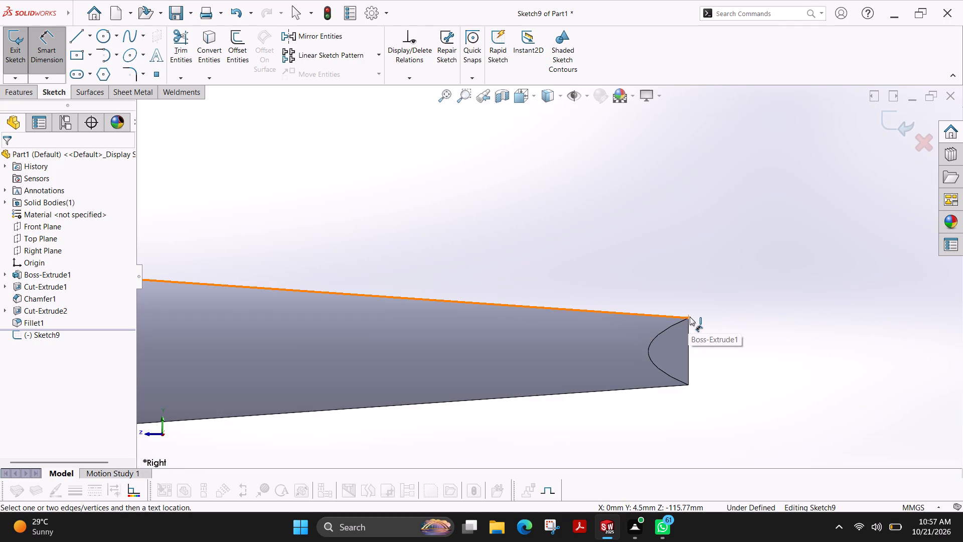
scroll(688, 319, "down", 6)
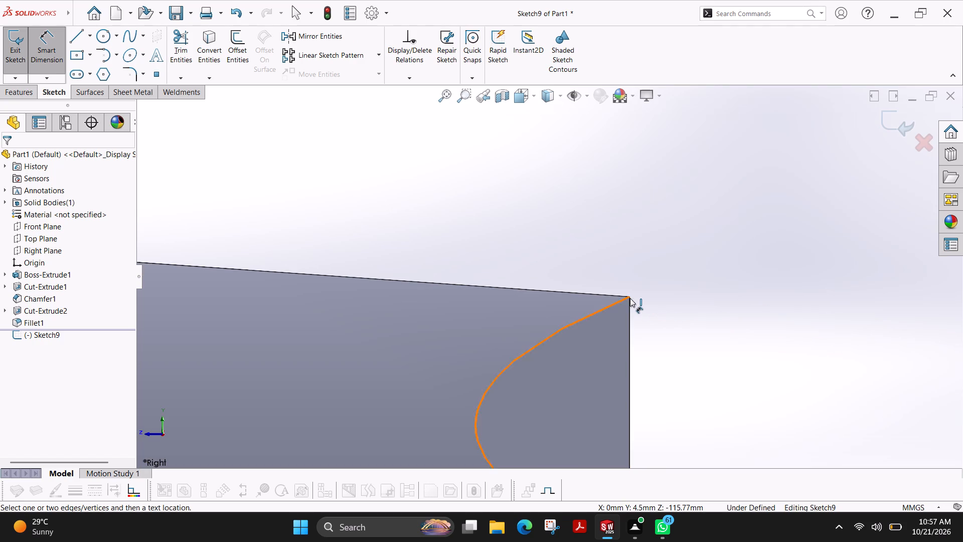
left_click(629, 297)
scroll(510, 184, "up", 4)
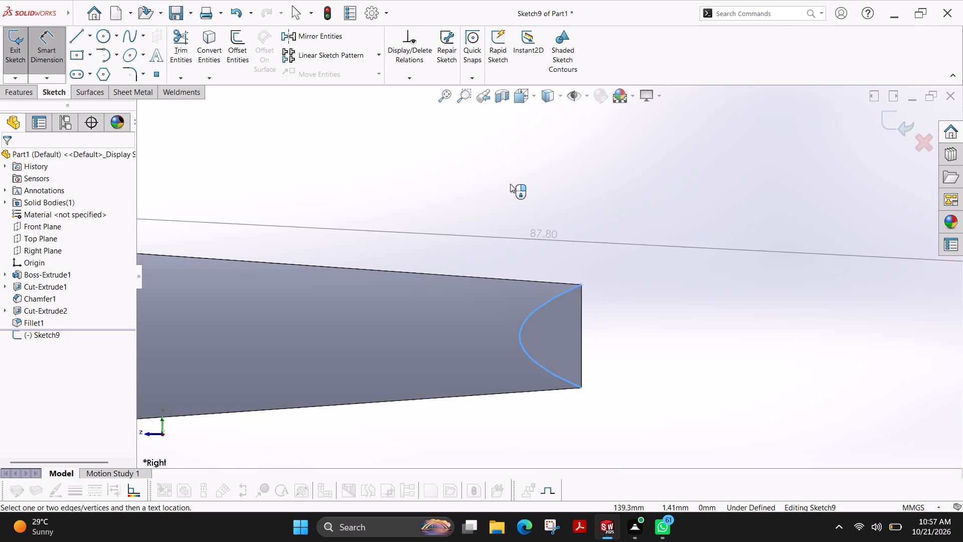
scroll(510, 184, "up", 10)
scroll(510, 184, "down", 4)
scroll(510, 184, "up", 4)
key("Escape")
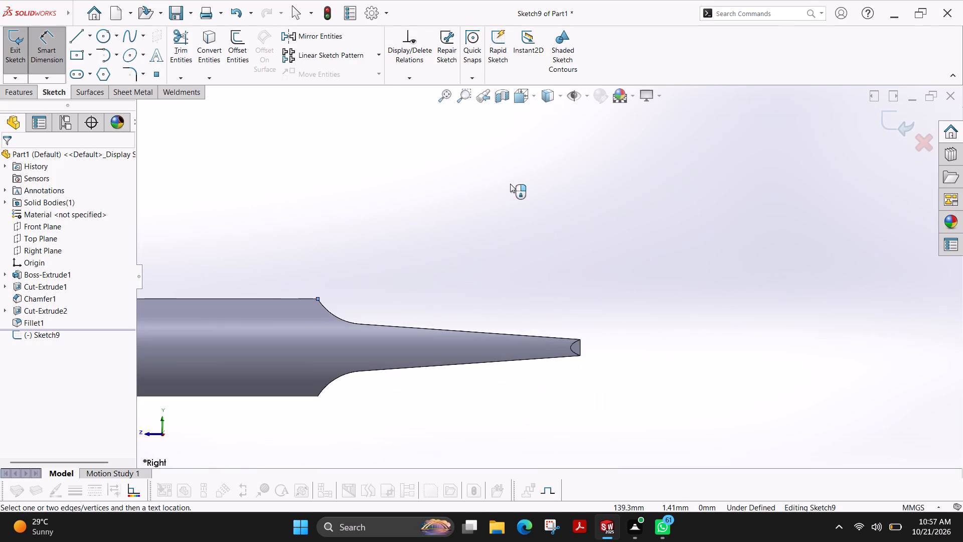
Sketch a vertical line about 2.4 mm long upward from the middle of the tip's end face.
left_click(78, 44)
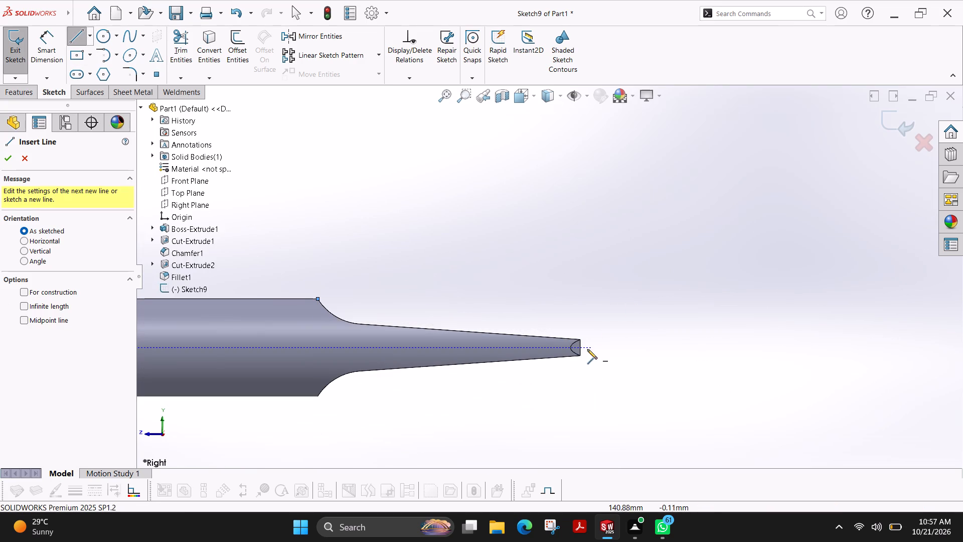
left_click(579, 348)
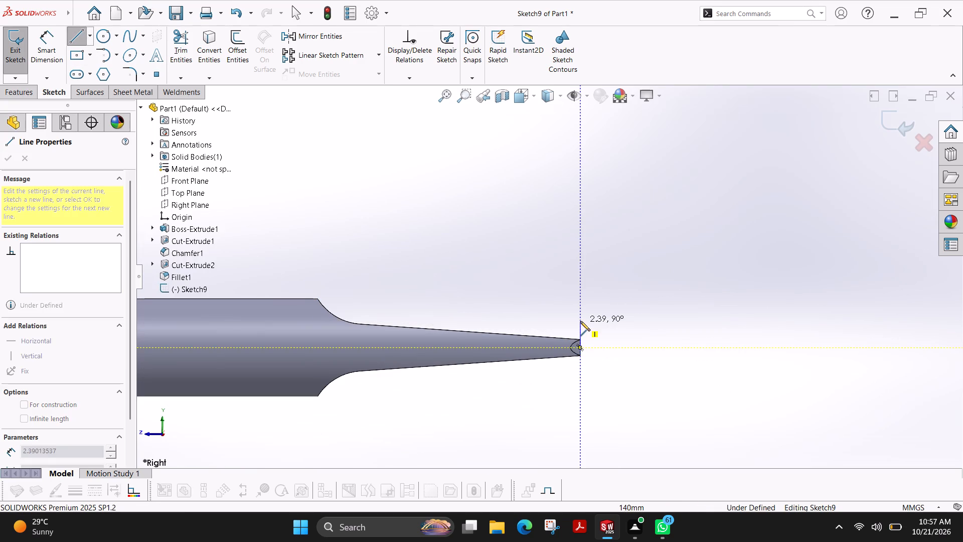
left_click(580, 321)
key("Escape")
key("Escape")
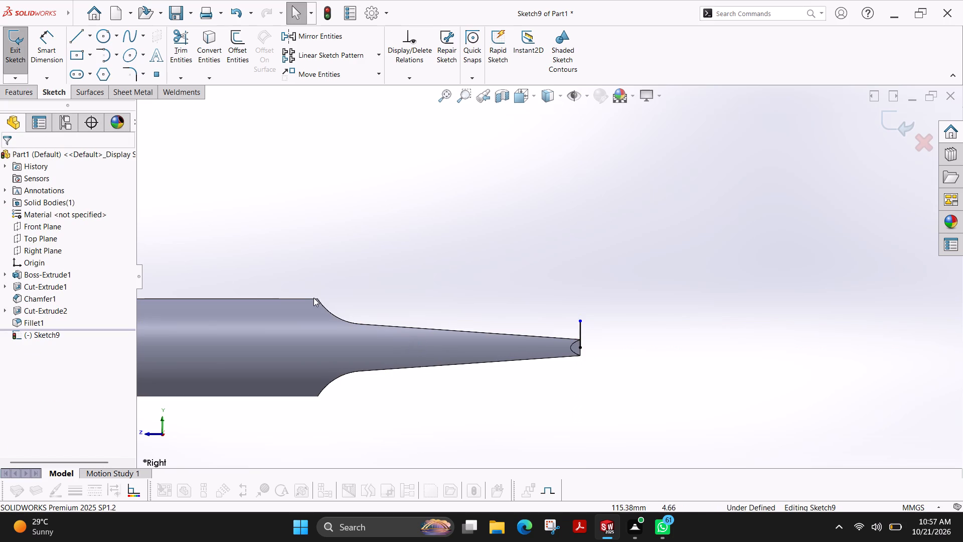
Measure the horizontal distance from the upper shoulder fillet's outer corner to the upper endpoint of the vertical line.
left_click(54, 43)
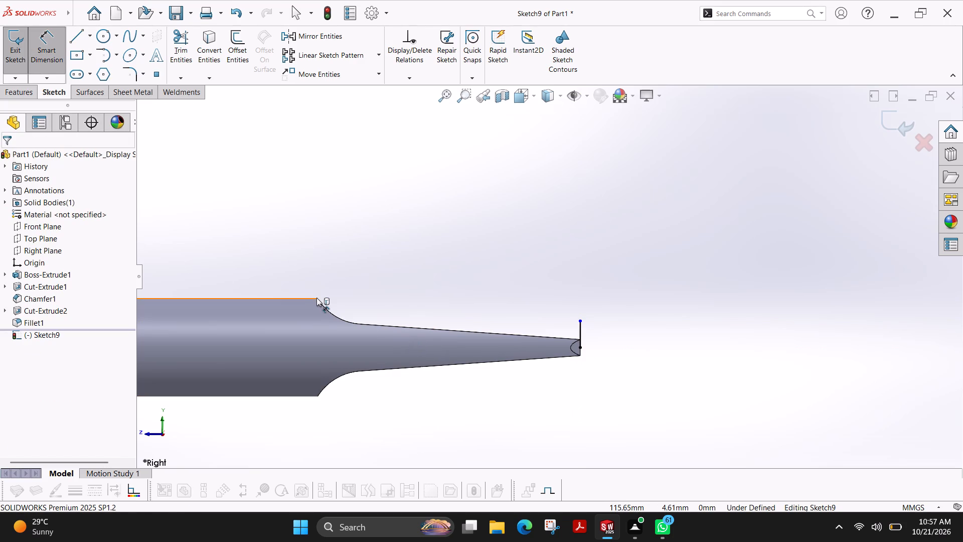
left_click(319, 298)
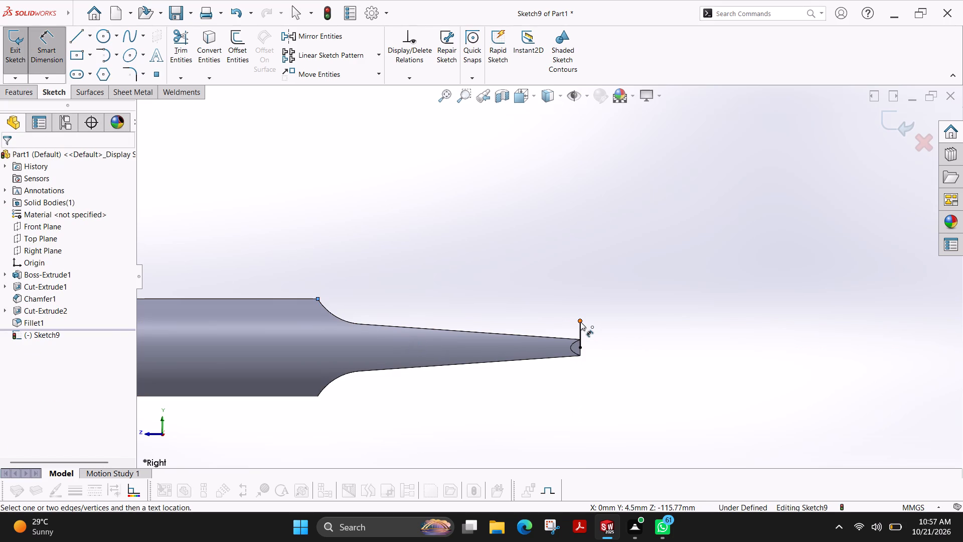
left_click(580, 322)
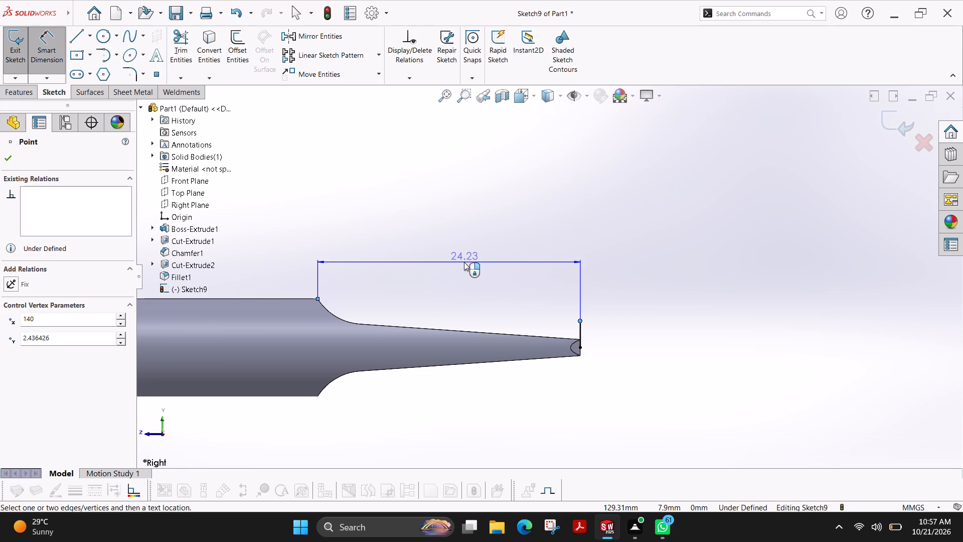
key("Escape")
key("Escape")
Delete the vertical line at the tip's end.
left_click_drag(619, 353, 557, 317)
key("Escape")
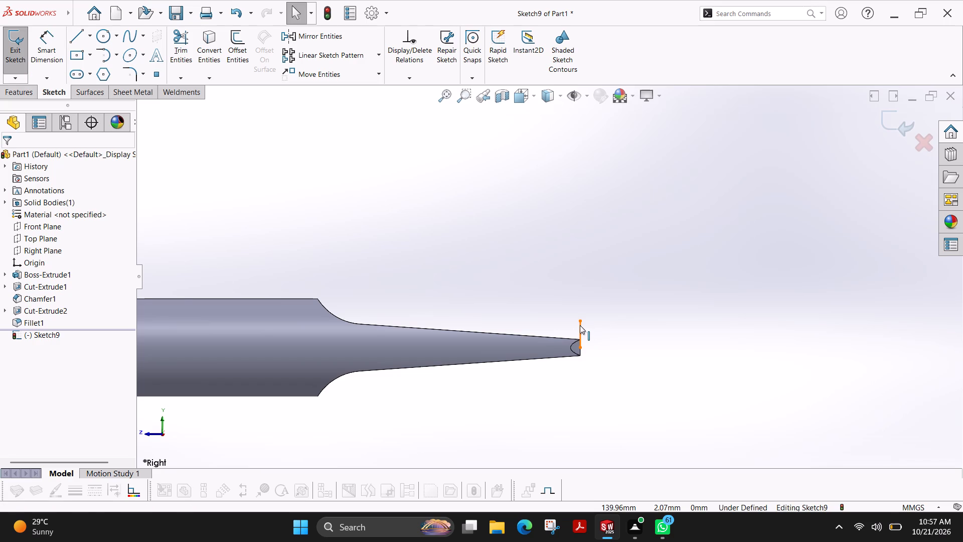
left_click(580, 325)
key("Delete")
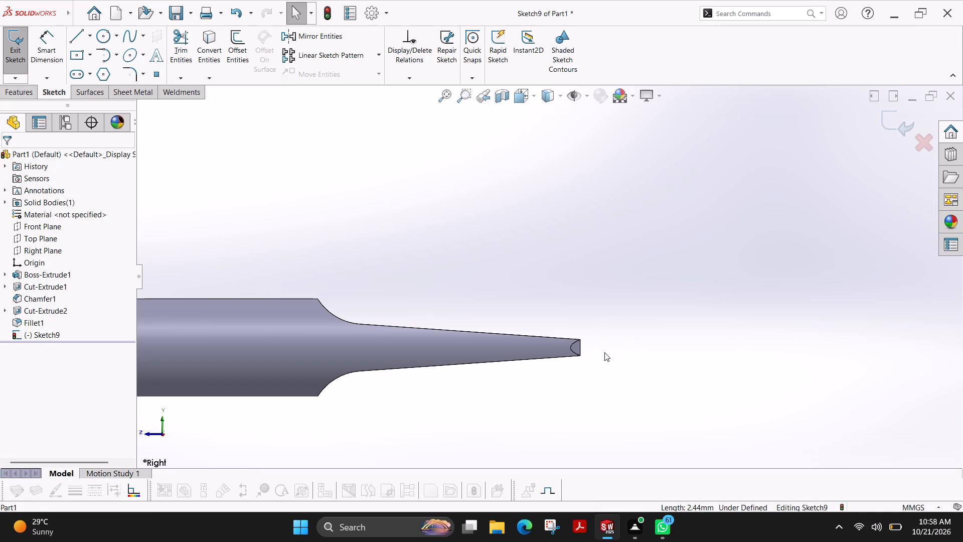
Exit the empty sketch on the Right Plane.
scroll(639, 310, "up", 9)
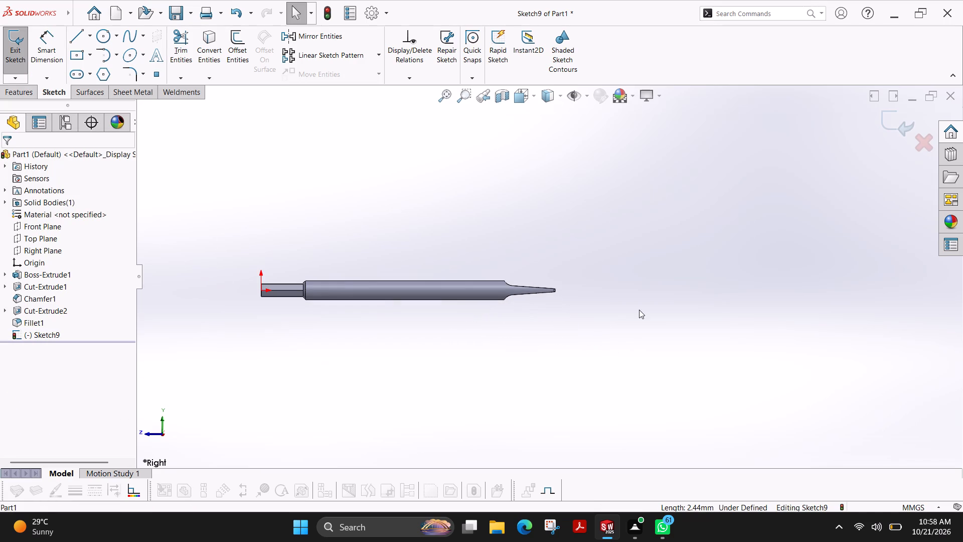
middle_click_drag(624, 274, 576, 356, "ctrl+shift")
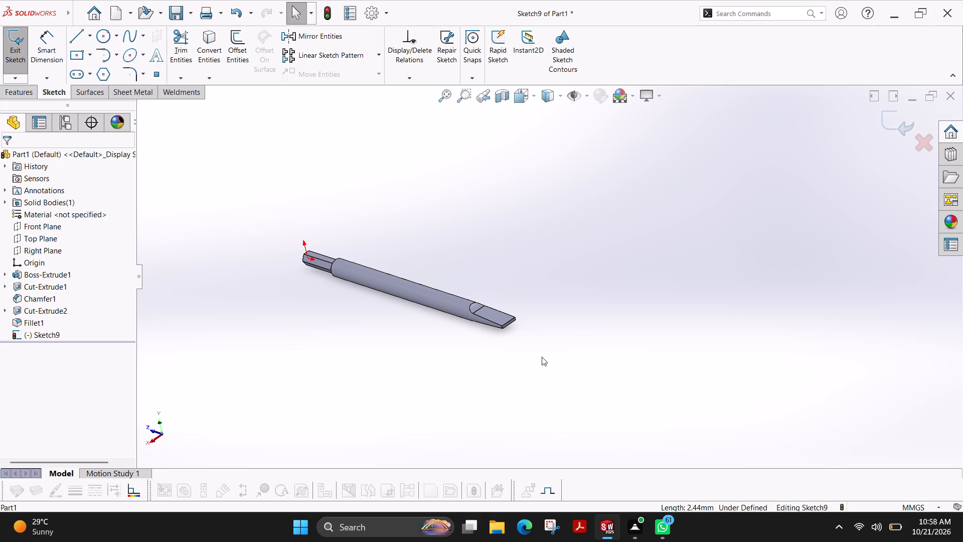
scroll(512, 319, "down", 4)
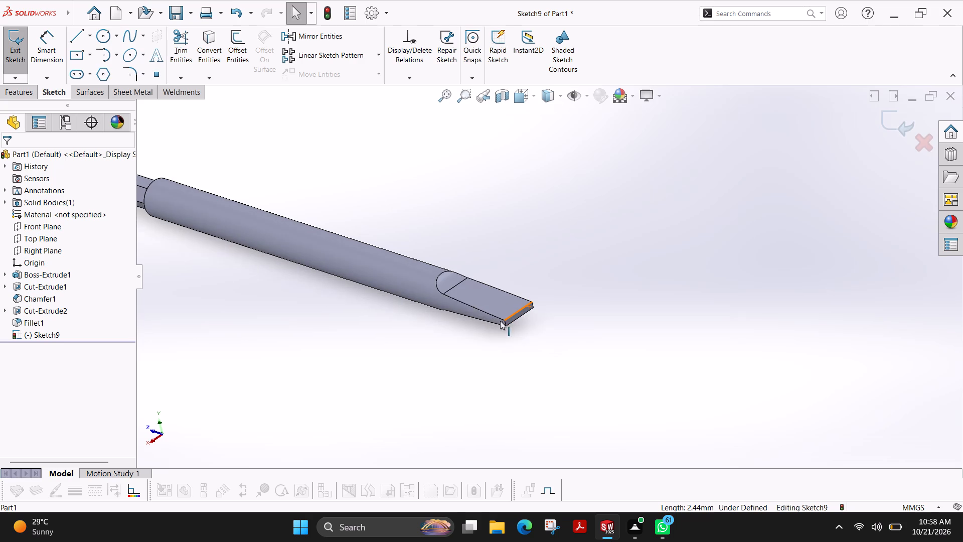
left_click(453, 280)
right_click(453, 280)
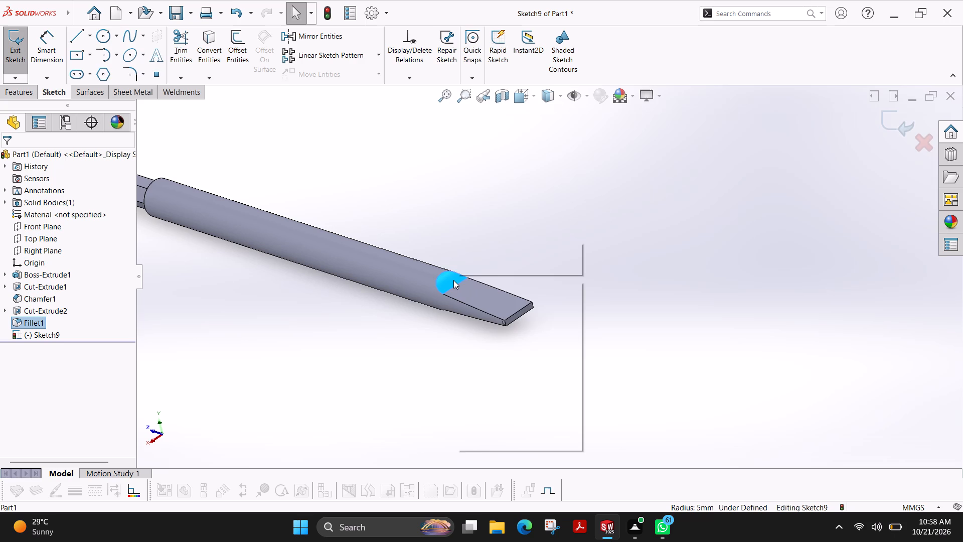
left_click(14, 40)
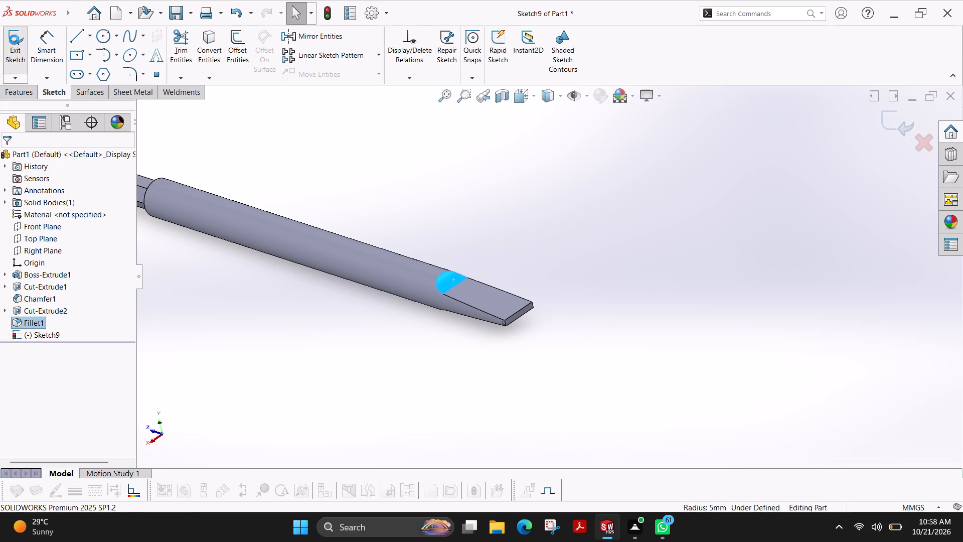
Reopen the 5 mm shoulder fillet for editing, review its feature type, profile and parameters, and accept it with the same settings.
right_click(441, 284)
left_click(451, 252)
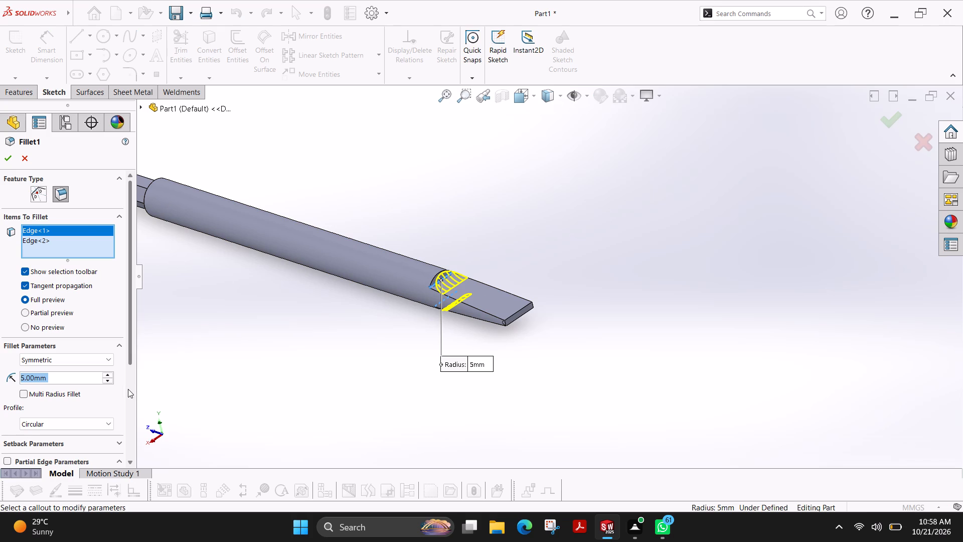
left_click(34, 195)
left_click(62, 198)
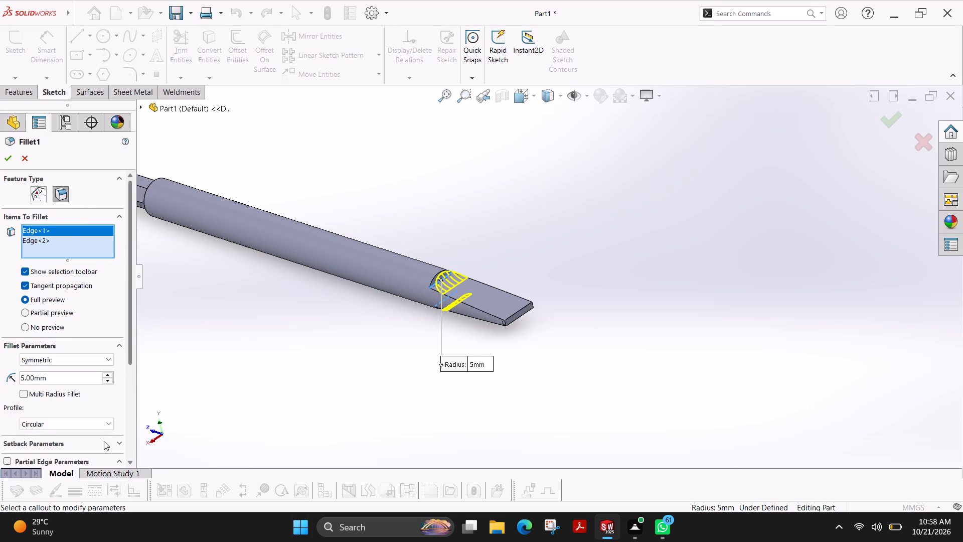
left_click(101, 421)
left_click(101, 421)
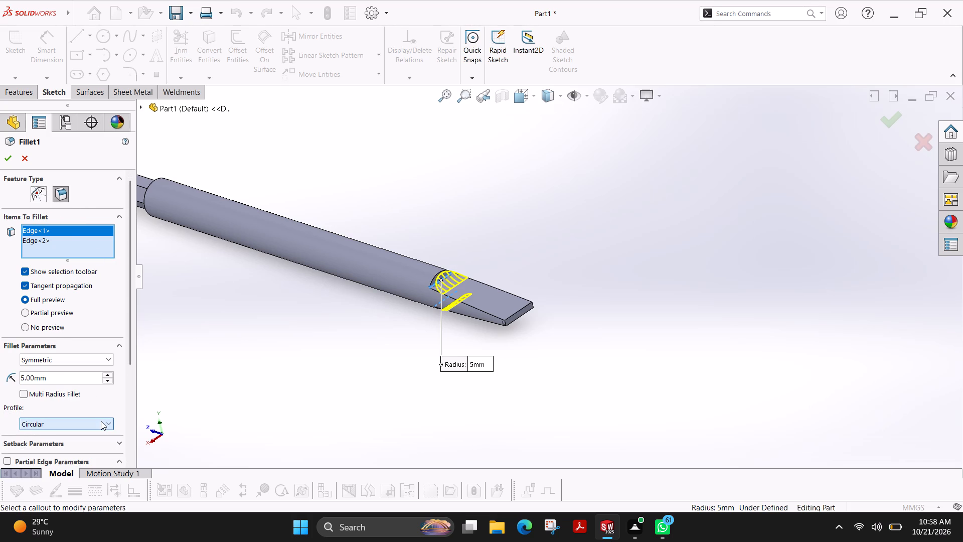
scroll(127, 372, "down", 4)
scroll(127, 372, "up", 4)
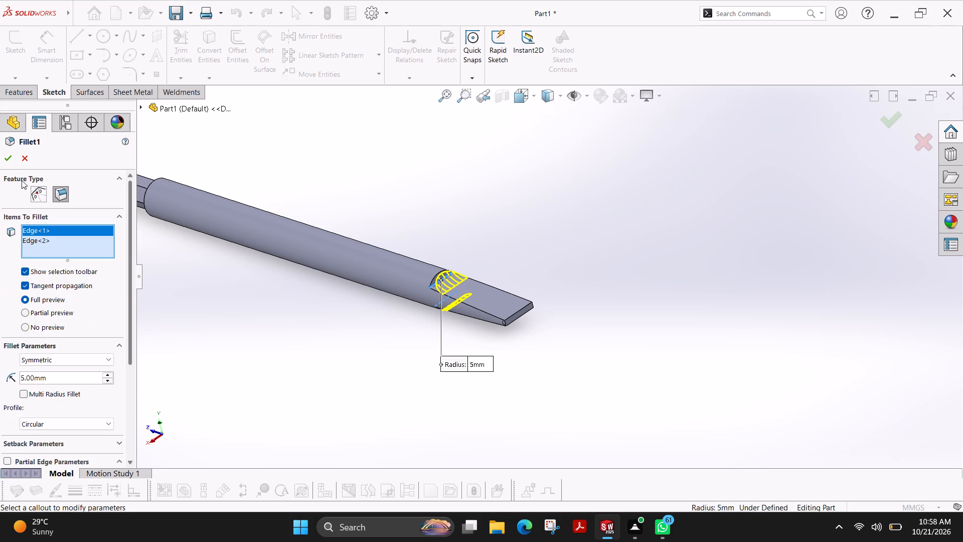
left_click(6, 162)
Use the view selector to examine the rod from several orientations and switch to an oblique side view with the rod upright, tip down.
scroll(294, 312, "up", 2)
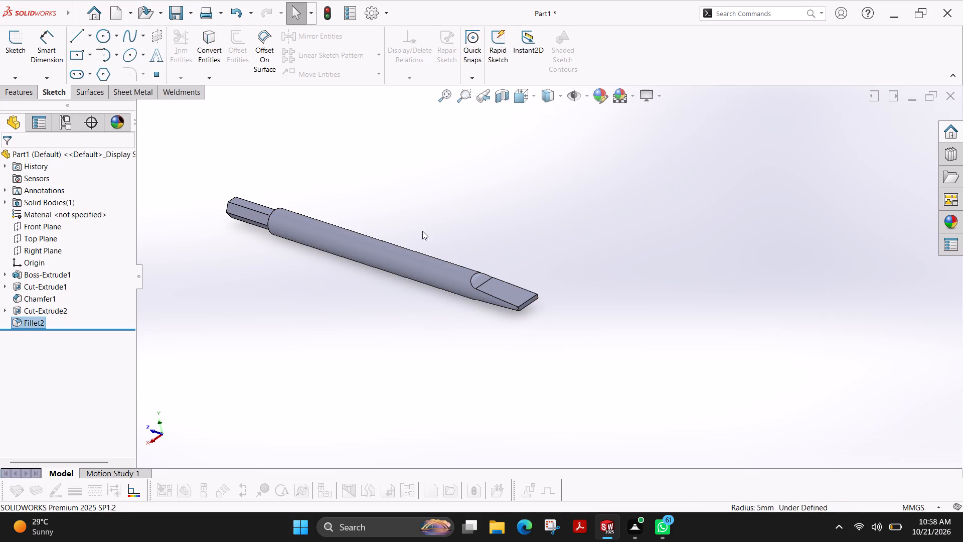
left_click(531, 98)
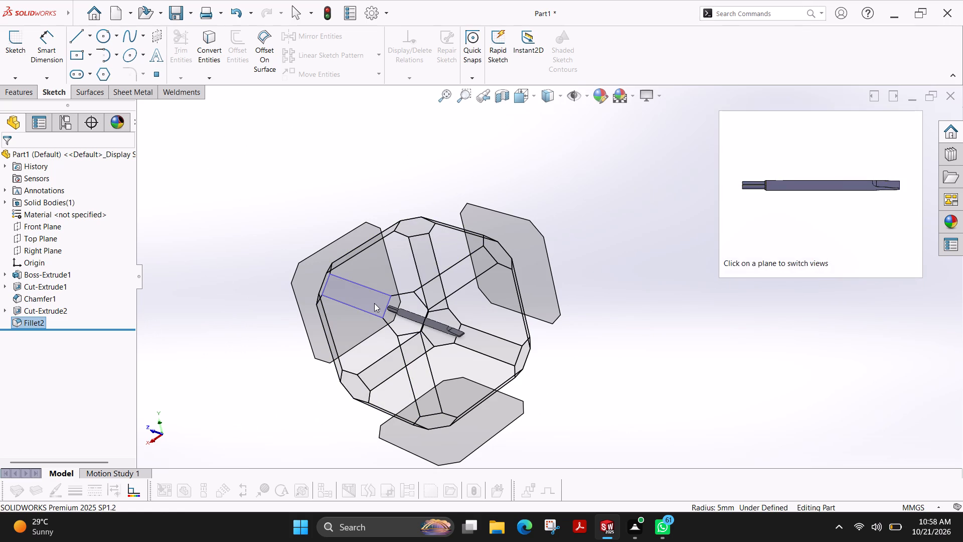
middle_click_drag(377, 214, 520, 258, "ctrl+shift")
scroll(520, 258, "up", 1, "ctrl+shift")
middle_click_drag(333, 377, 330, 363, "ctrl+shift")
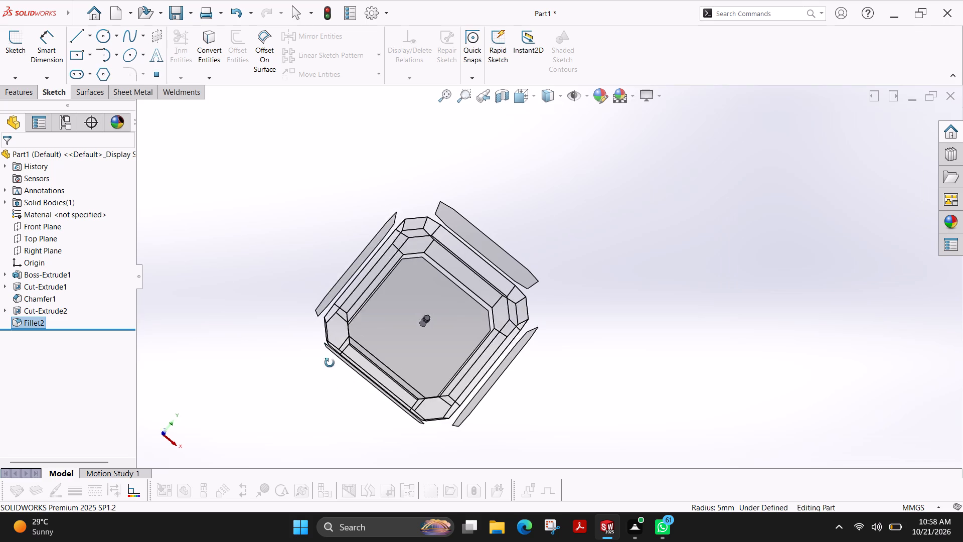
middle_click_drag(330, 363, 305, 229, "ctrl+shift")
middle_click_drag(355, 397, 324, 384, "ctrl+shift")
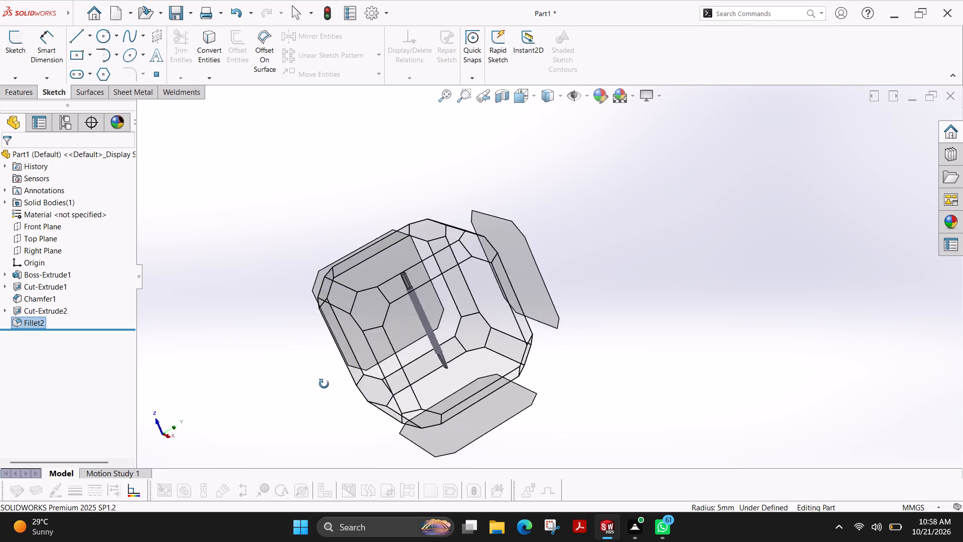
middle_click_drag(324, 384, 310, 372, "ctrl+shift")
scroll(310, 372, "up", 1, "ctrl+shift")
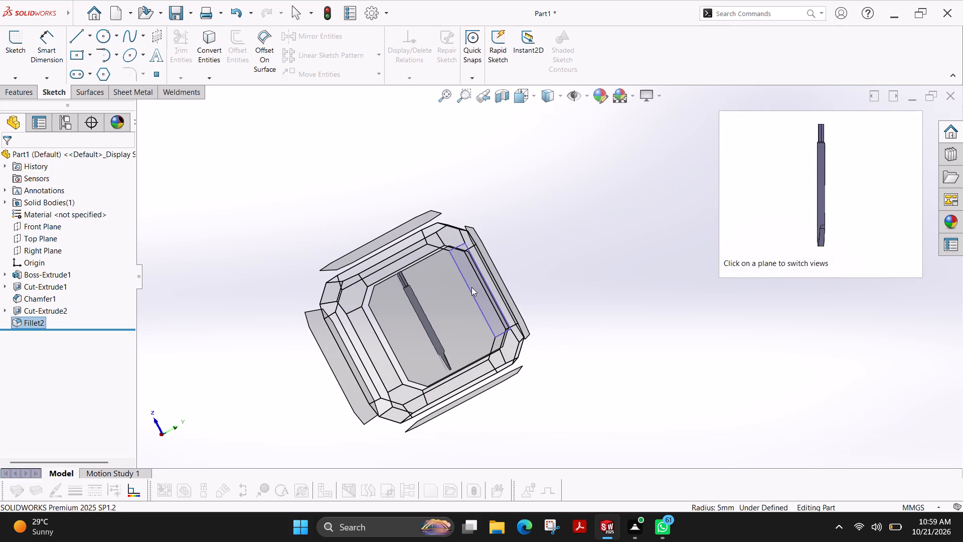
left_click(347, 361)
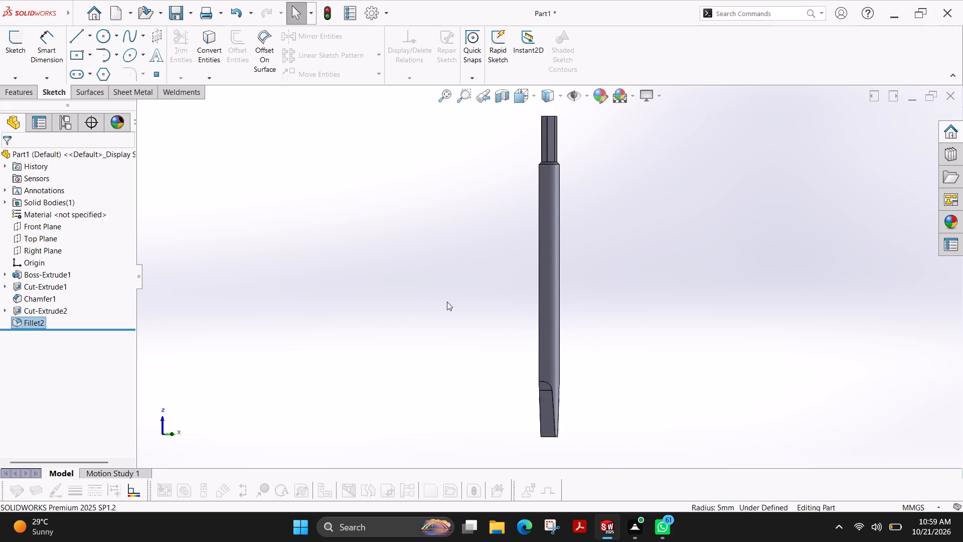
Save the part as fujiPart65 in the solidworks folder inside the Desktop's fuji drawing file folder.
key("ctrl+s")
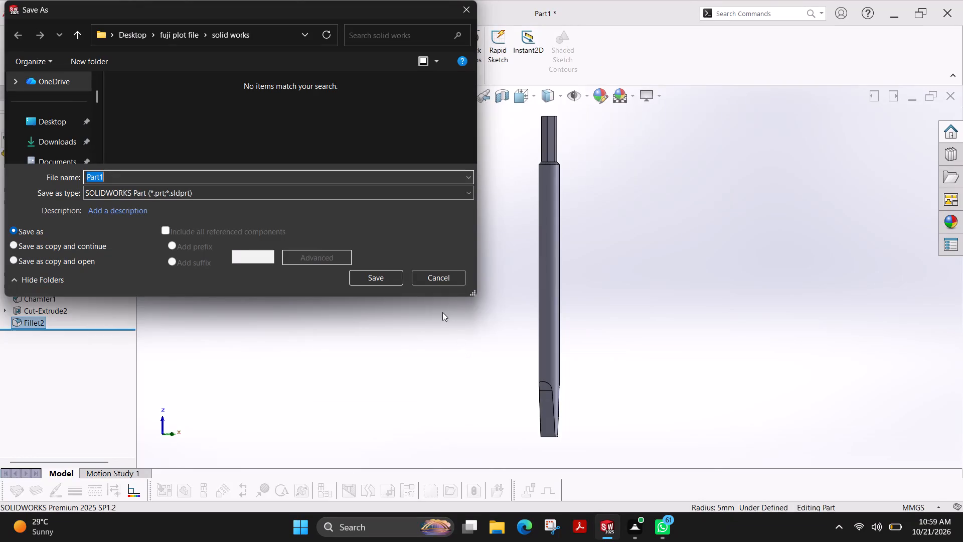
left_click(134, 42)
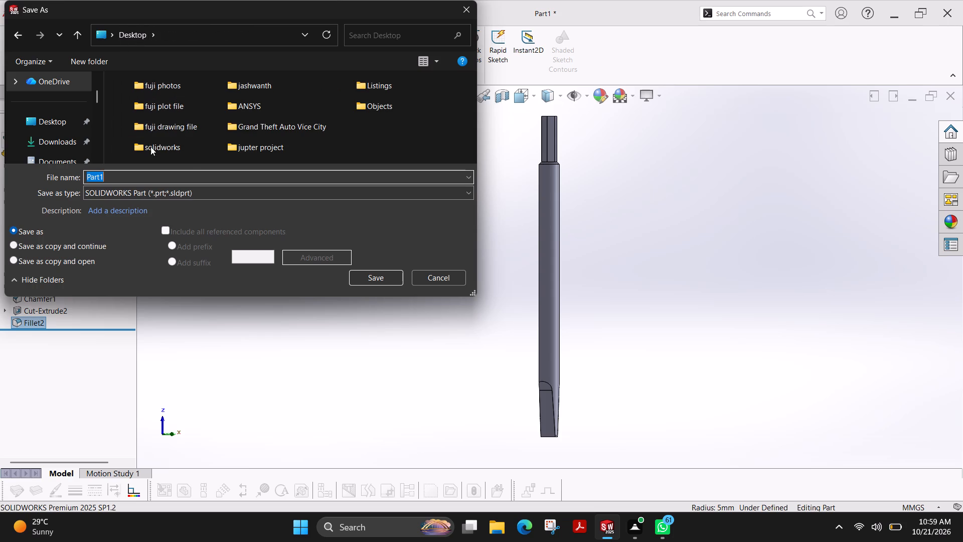
double_click(165, 126)
double_click(157, 103)
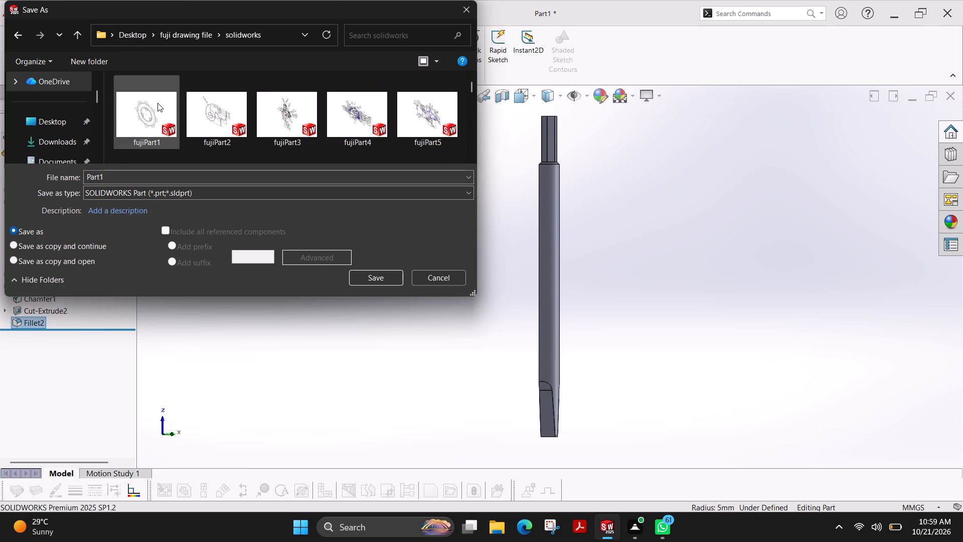
scroll(195, 132, "down", 20)
scroll(195, 132, "down", 18)
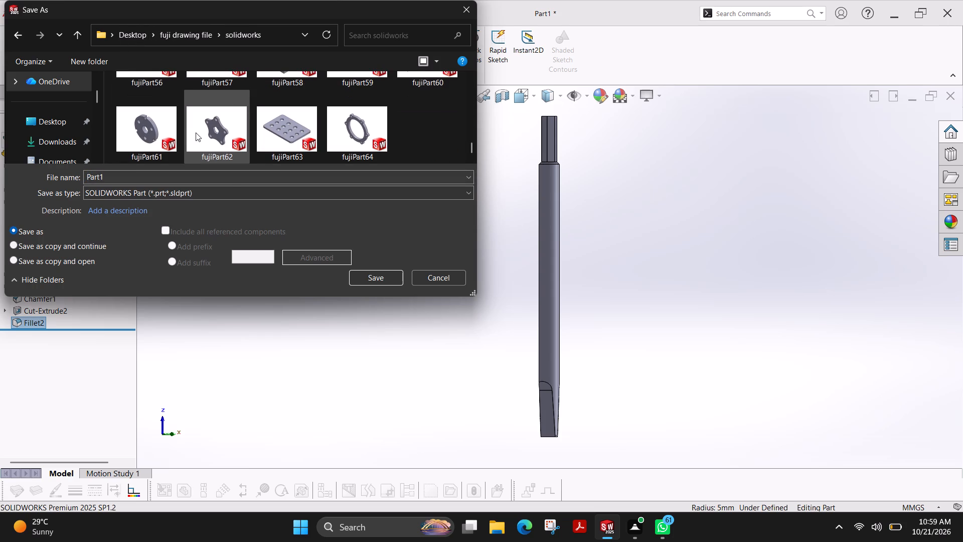
left_click(194, 181)
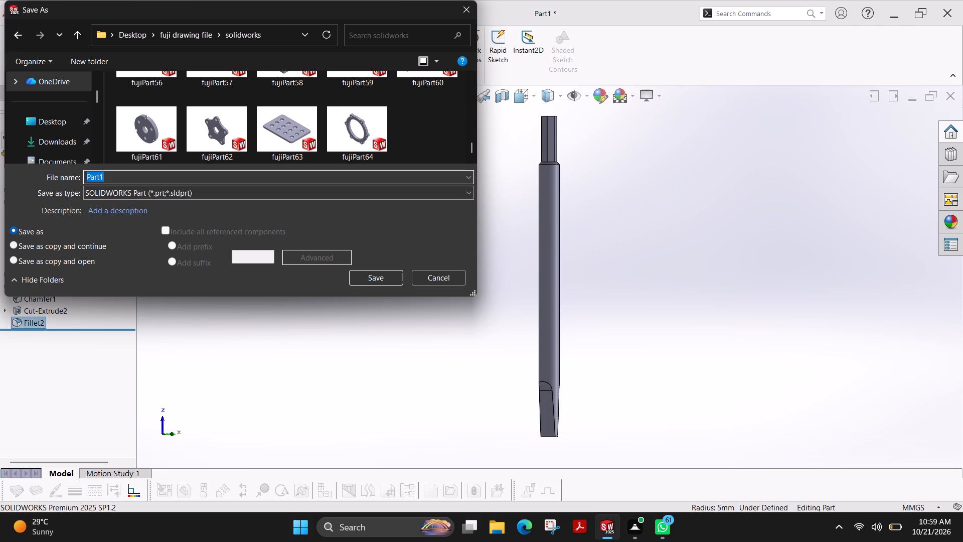
key("Right")
key("BackSpace")
type("65")
key("Left")
key("Left")
key("Left")
key("Left")
key("Left")
key("Left")
key("Left")
key("Left")
key("Left")
key("Left")
key("Left")
key("Left")
key("Left")
type("fuji")
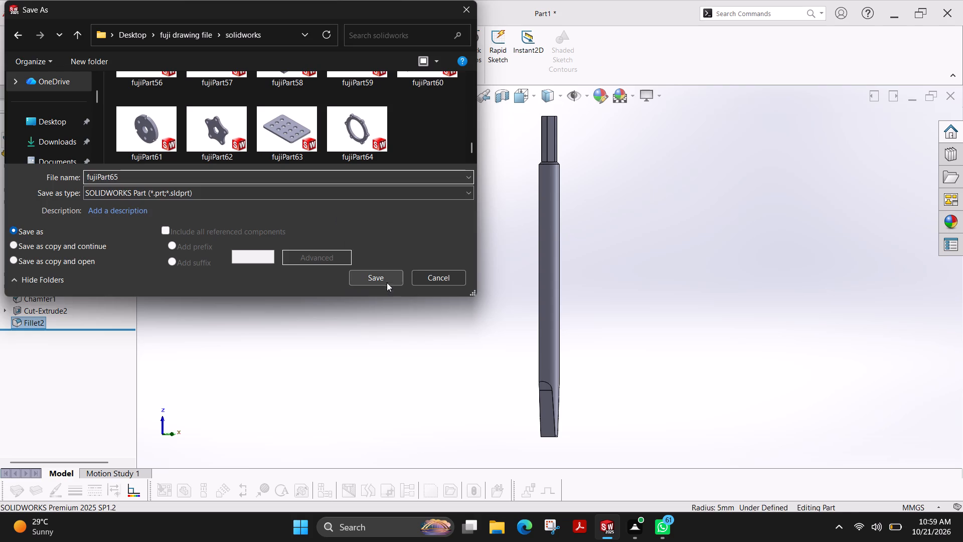
left_click(390, 278)
key("ctrl+s")
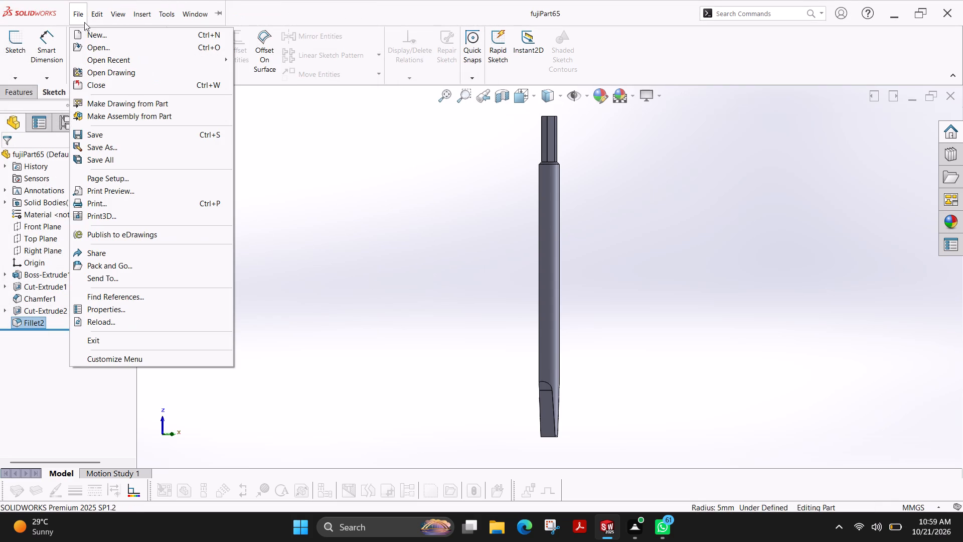
Save a PDF copy of the part as fujiPart65 in the solid works folder inside the Desktop's fuji plot file folder.
left_click(117, 150)
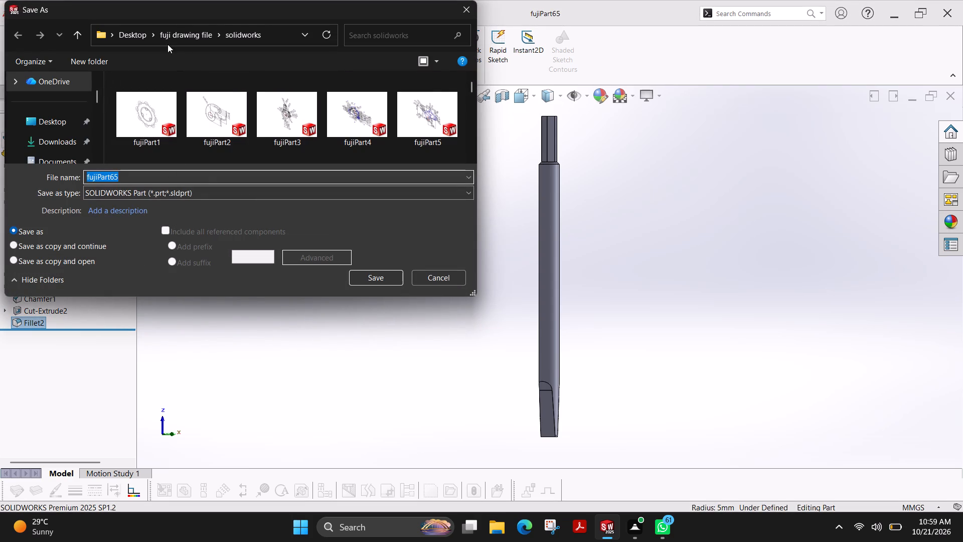
left_click(134, 35)
double_click(184, 110)
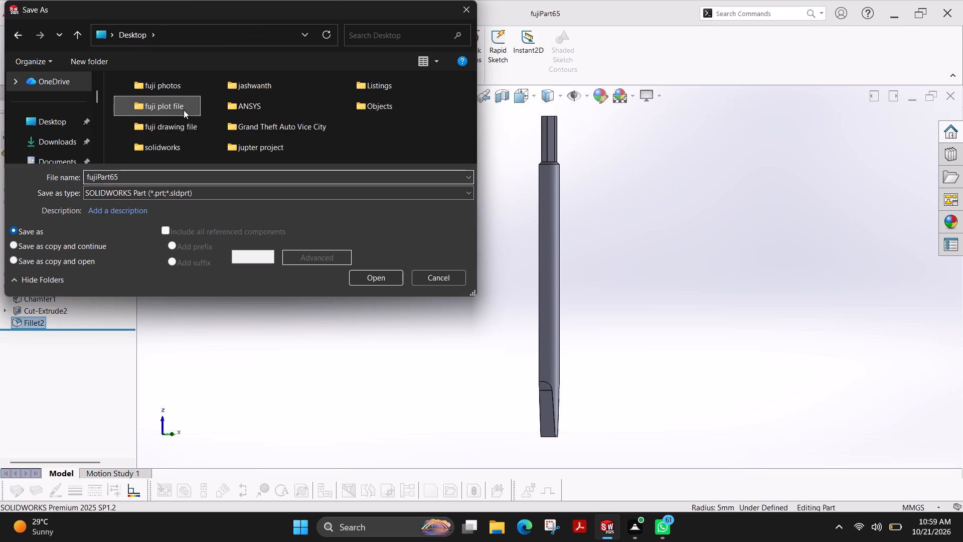
double_click(156, 98)
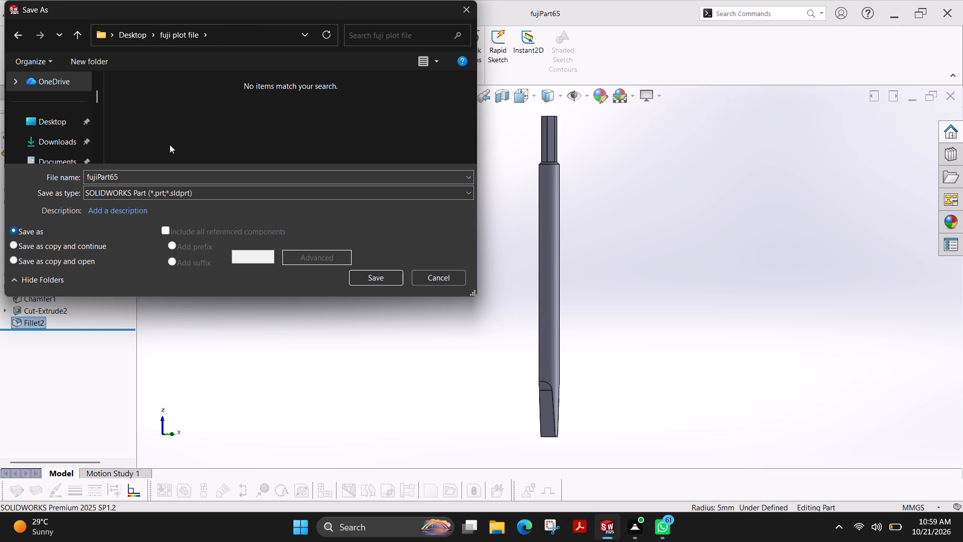
left_click(181, 197)
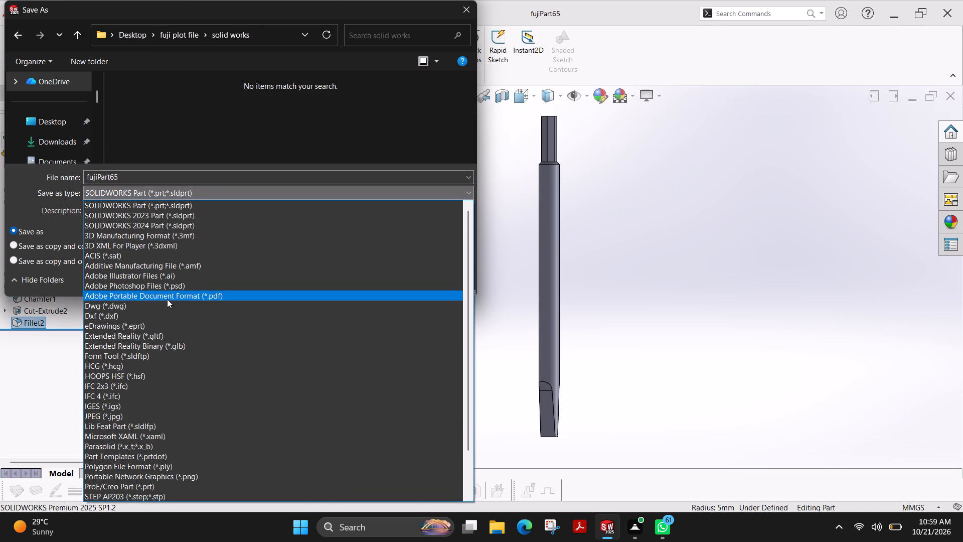
left_click(167, 299)
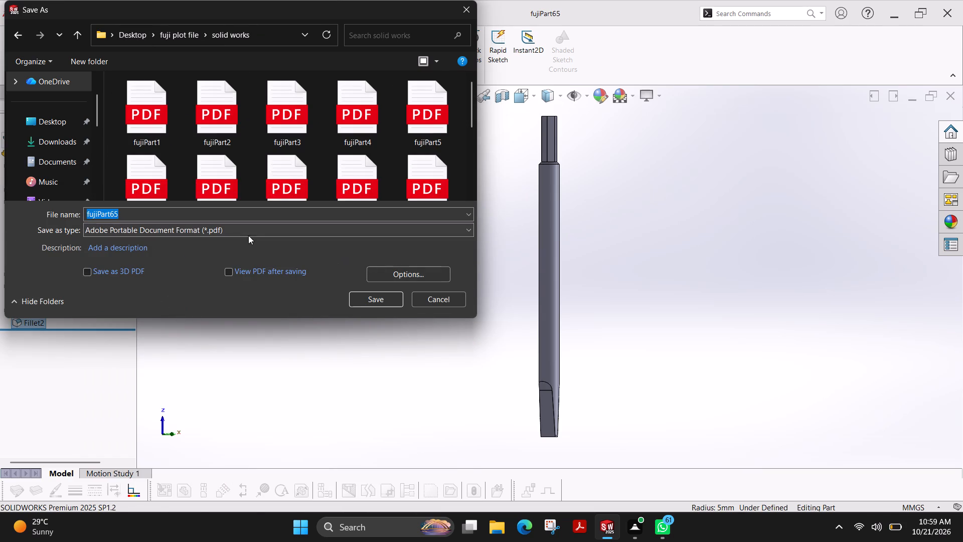
left_click(363, 296)
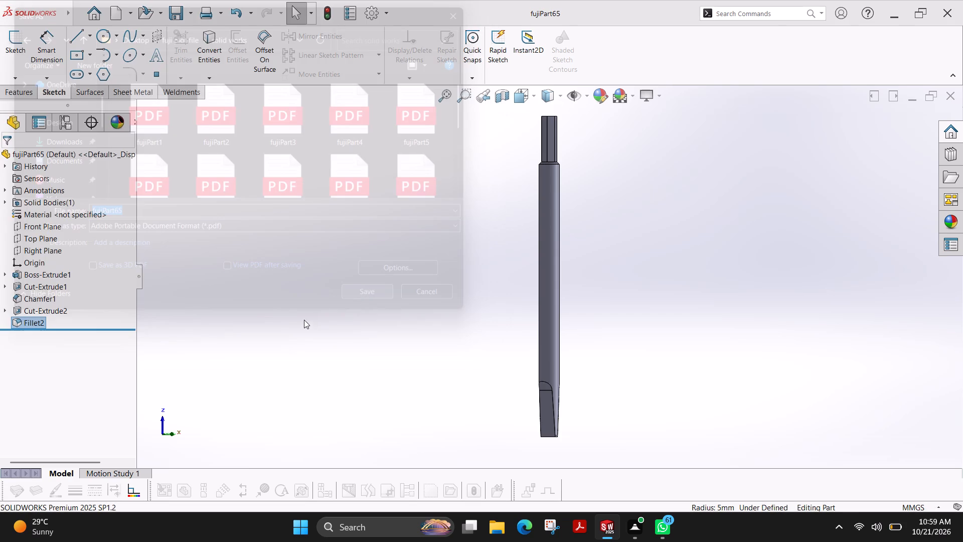